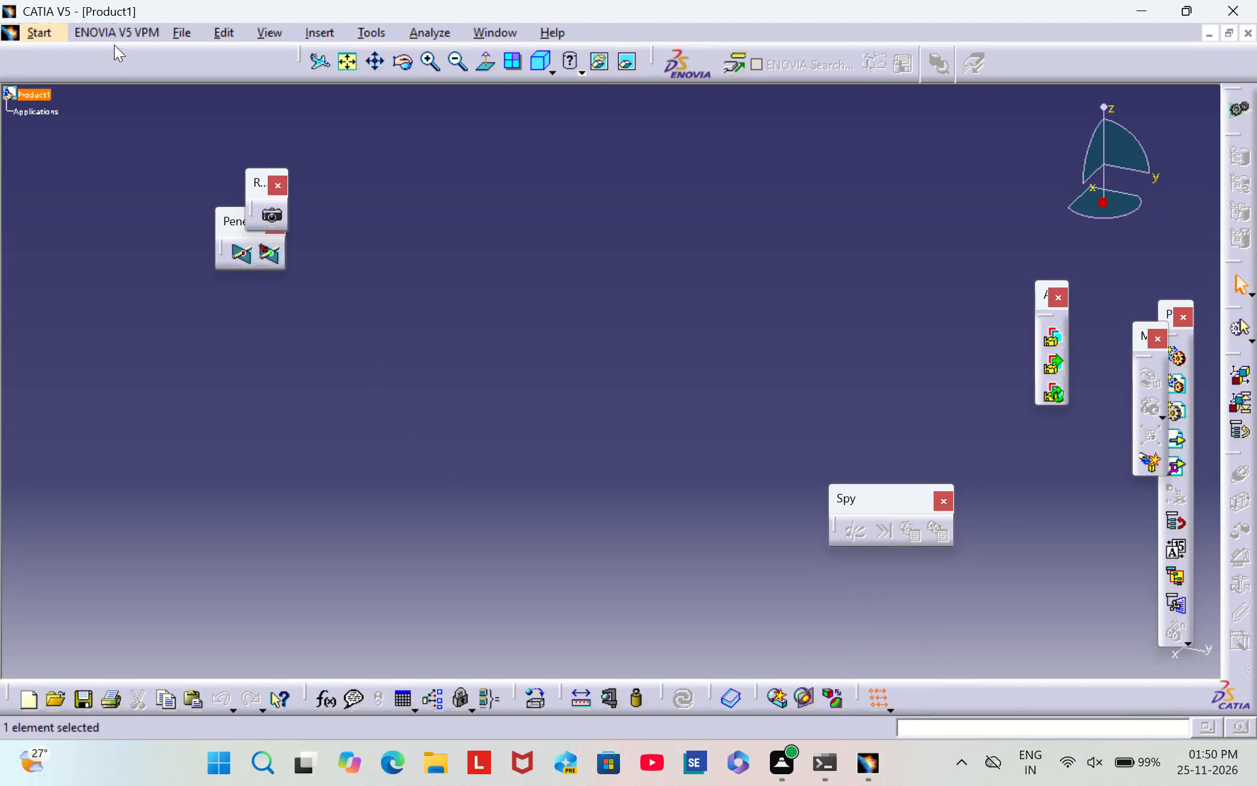
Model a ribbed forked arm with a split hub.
Start a new part in the Part Design workbench under Product1.
{"action": "left_click", "coordinate": [35, 27]}
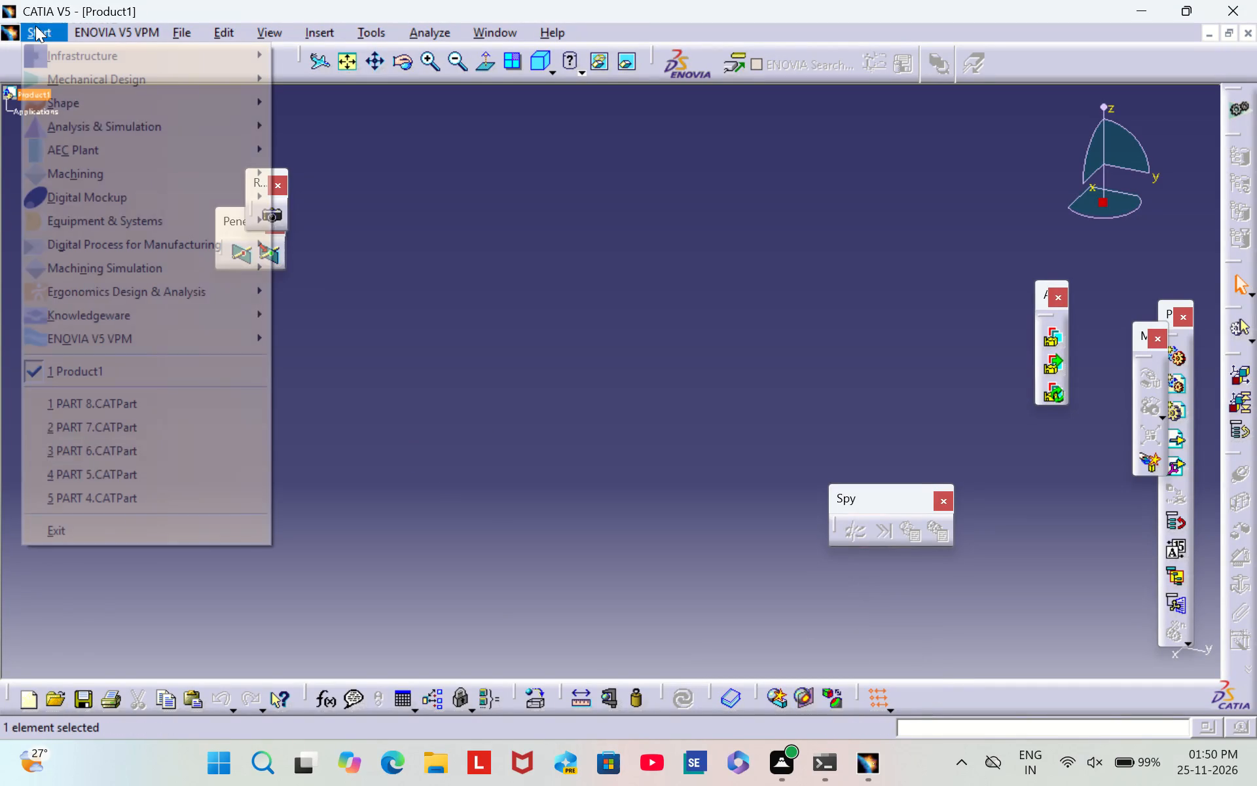
{"action": "left_click", "coordinate": [64, 79]}
{"action": "left_click", "coordinate": [362, 90]}
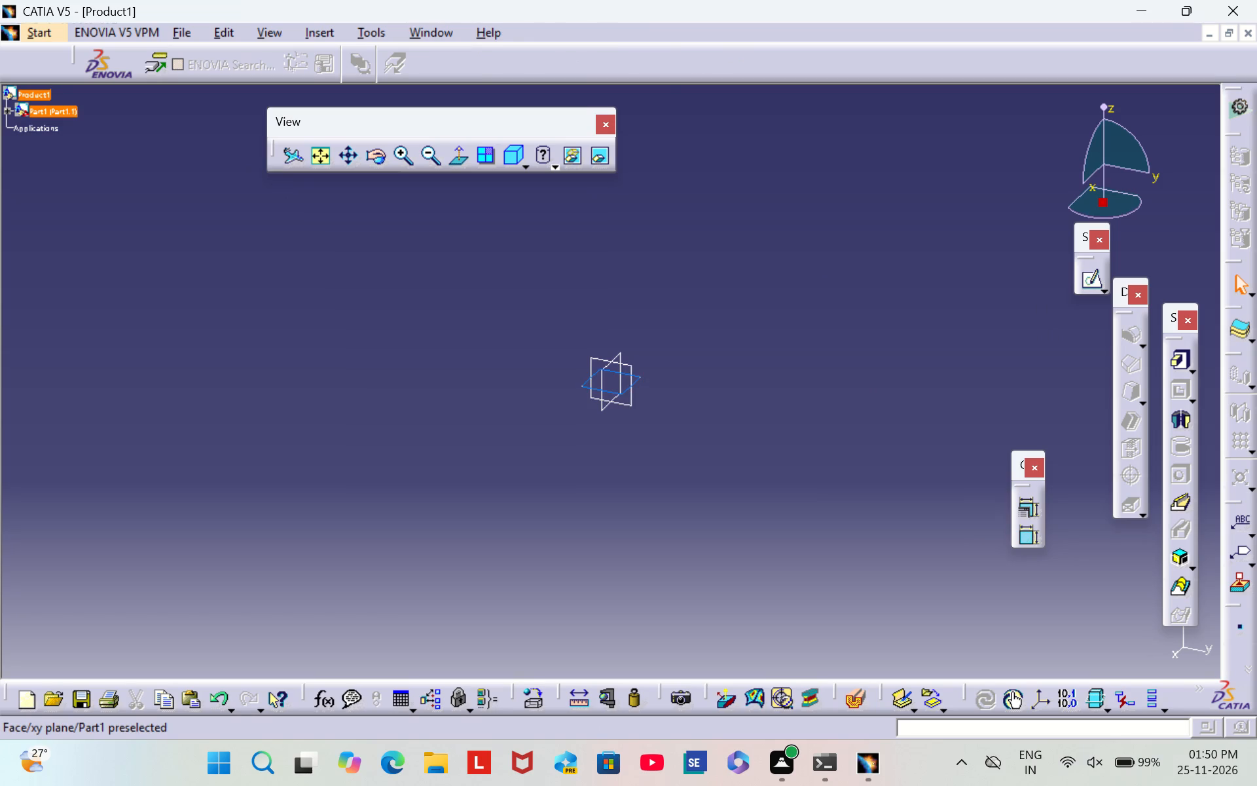
Sketch a rectangle about 56 mm wide and 73 mm high around the origin on the xy plane.
{"action": "left_click", "coordinate": [643, 372]}
{"action": "left_click", "coordinate": [1084, 281]}
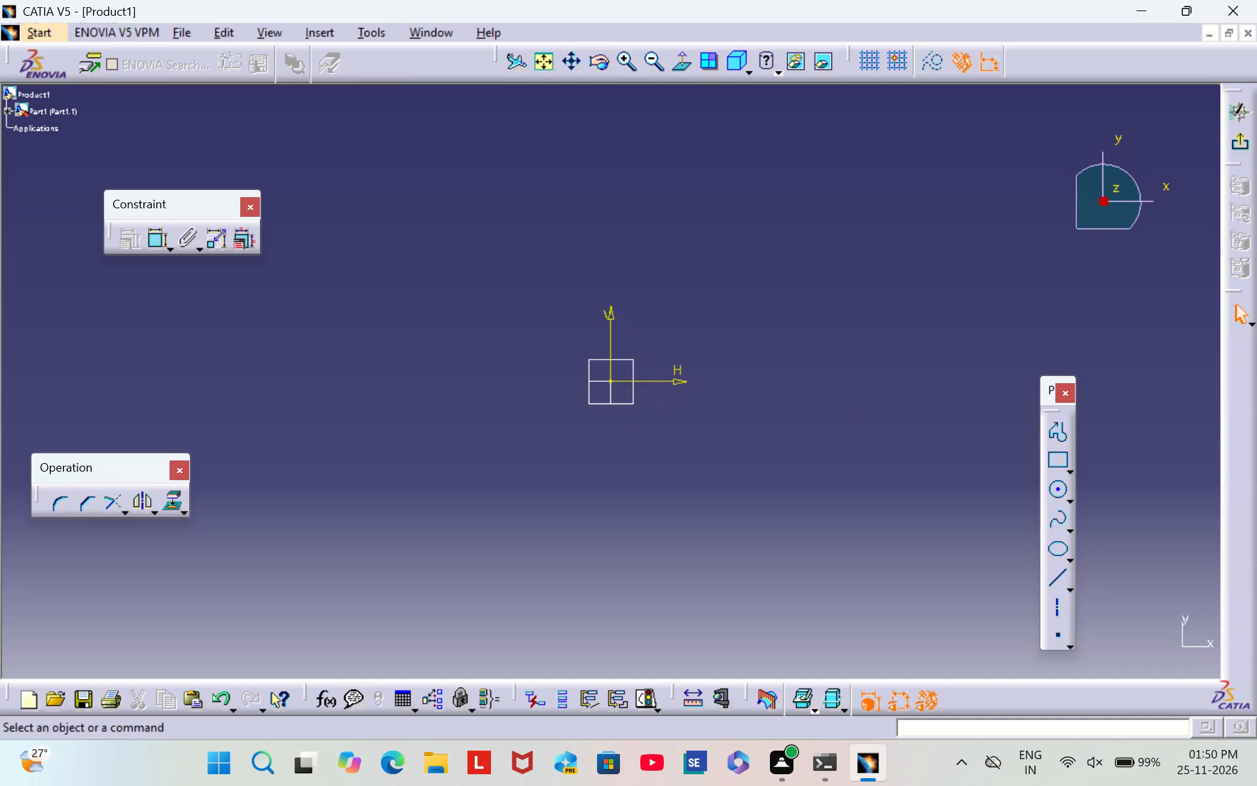
{"action": "left_click", "coordinate": [1060, 455]}
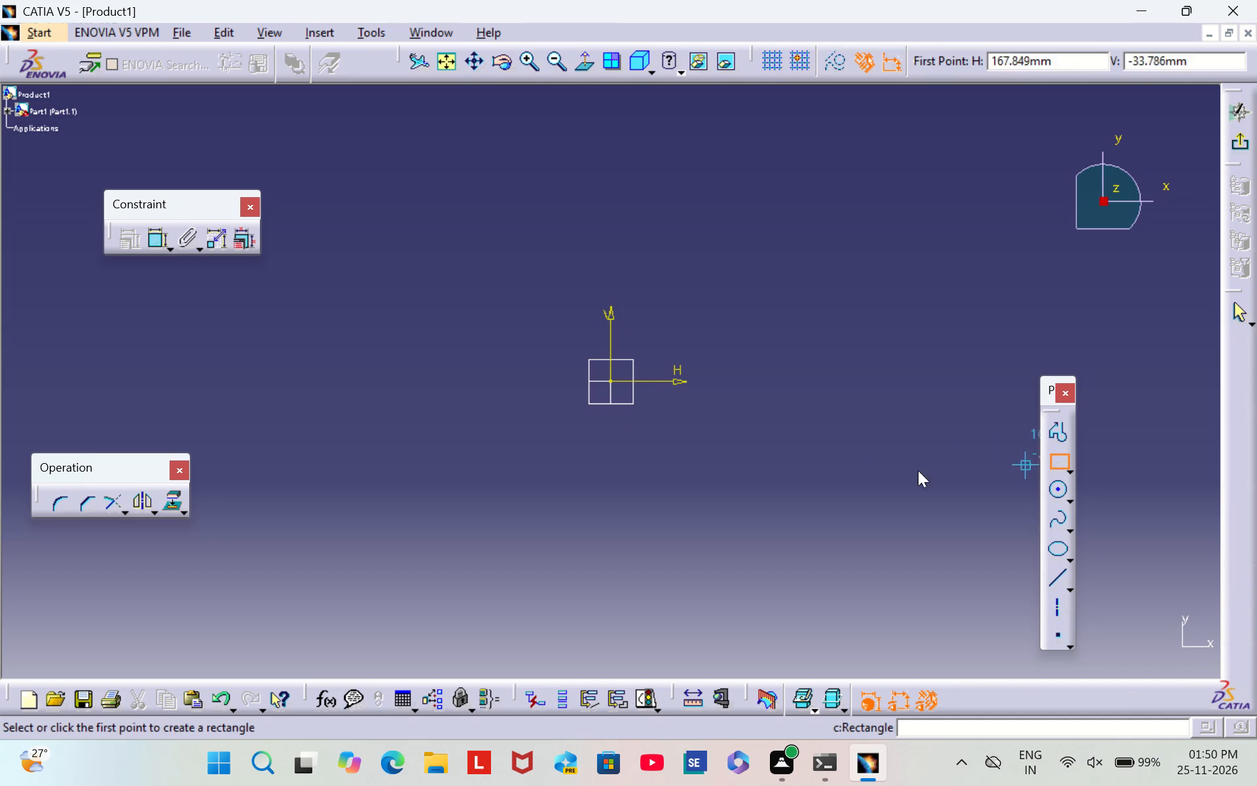
{"action": "double_click", "coordinate": [536, 324]}
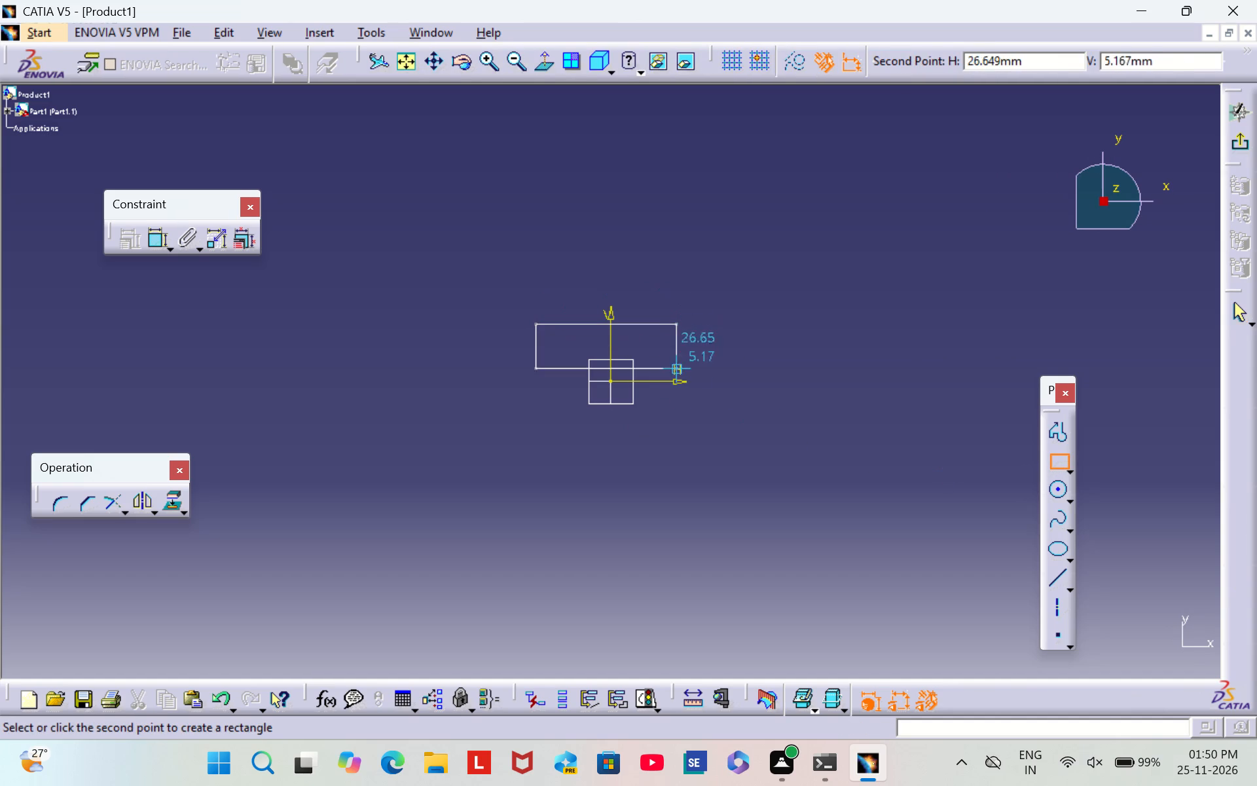
{"action": "left_click", "coordinate": [676, 504]}
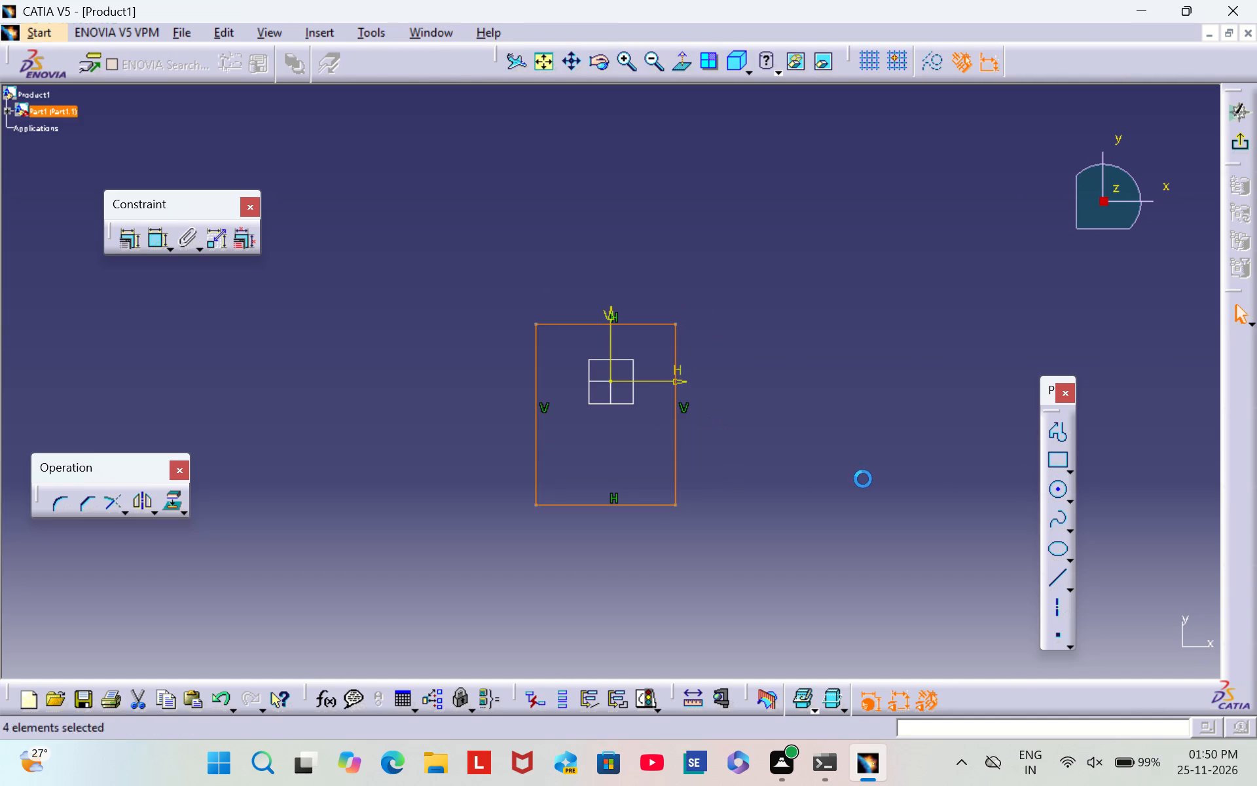
{"action": "left_click", "coordinate": [865, 477]}
Dimension the rectangle's horizontal width and set it to 15 mm.
{"action": "left_click", "coordinate": [160, 245]}
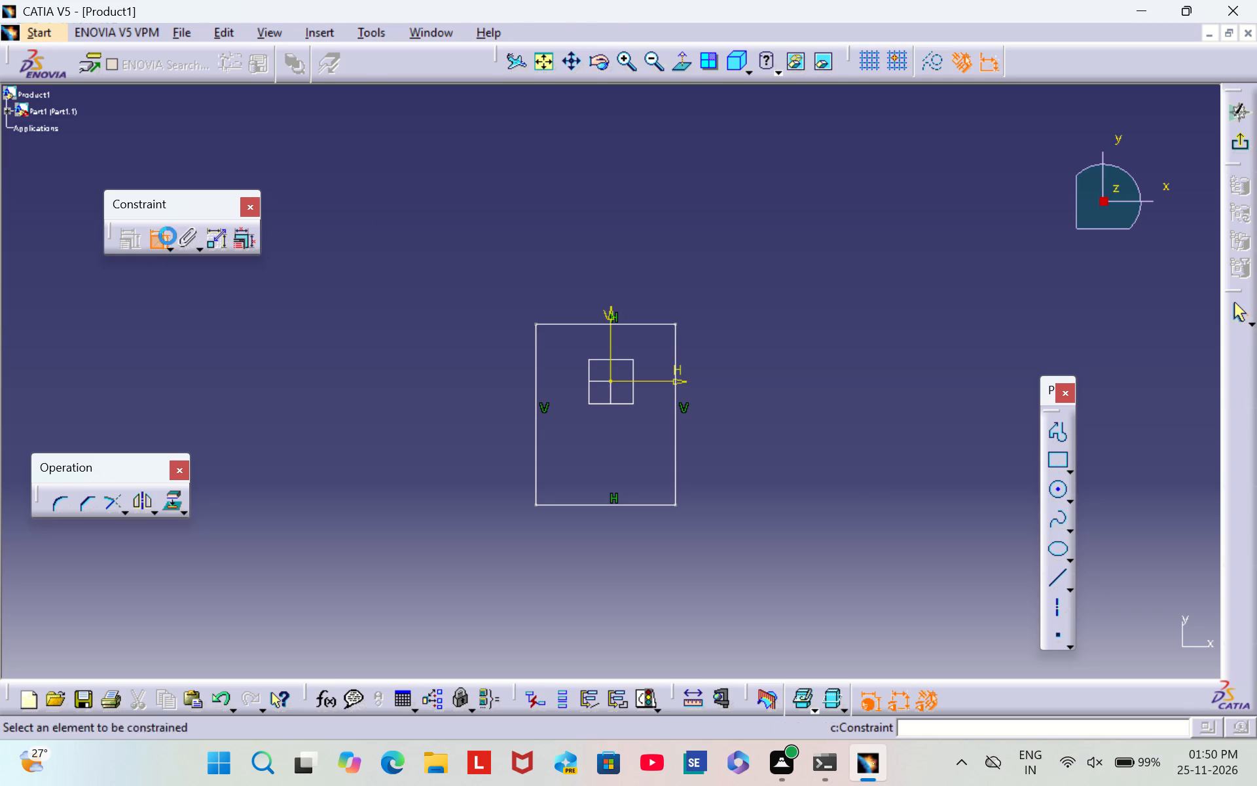
{"action": "left_click", "coordinate": [562, 320]}
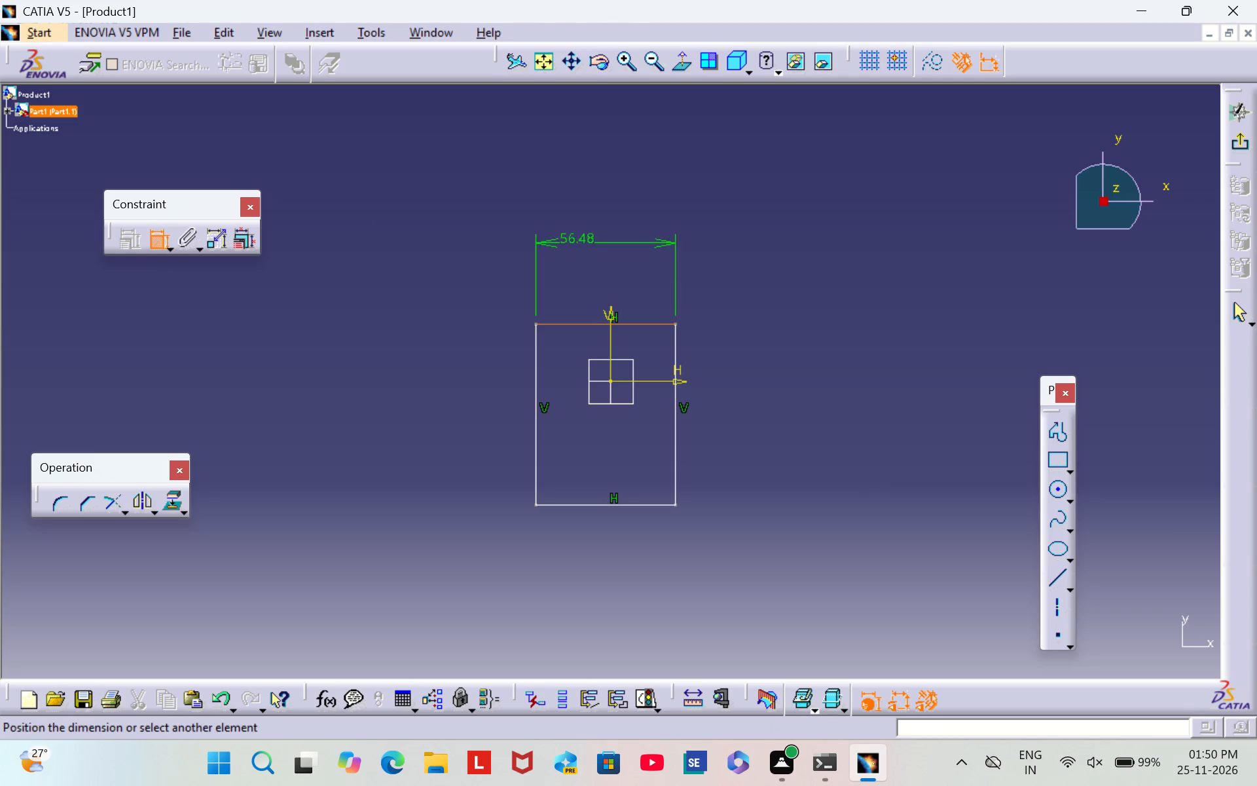
{"action": "left_click", "coordinate": [606, 250]}
{"action": "double_click", "coordinate": [603, 247]}
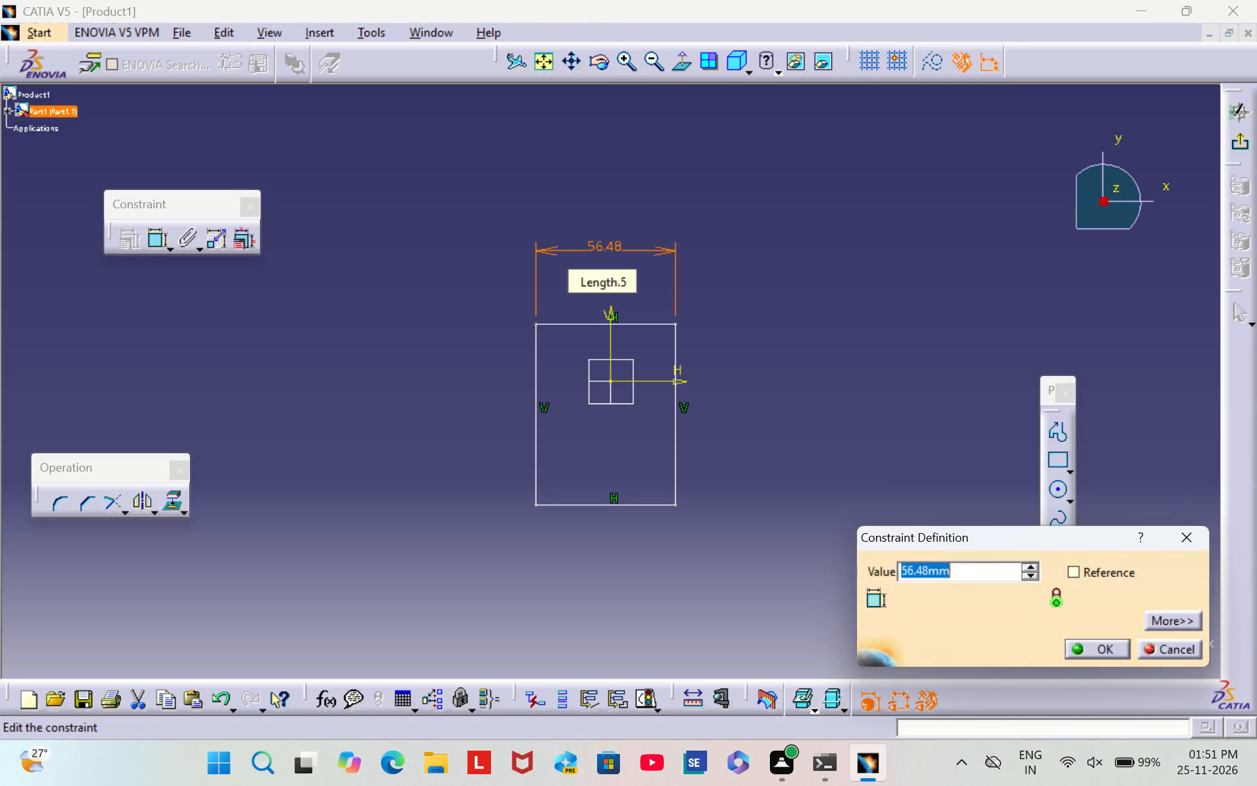
{"action": "key", "text": "BackSpace"}
{"action": "type", "text": "10"}
{"action": "key", "text": "BackSpace"}
{"action": "key", "text": "5"}
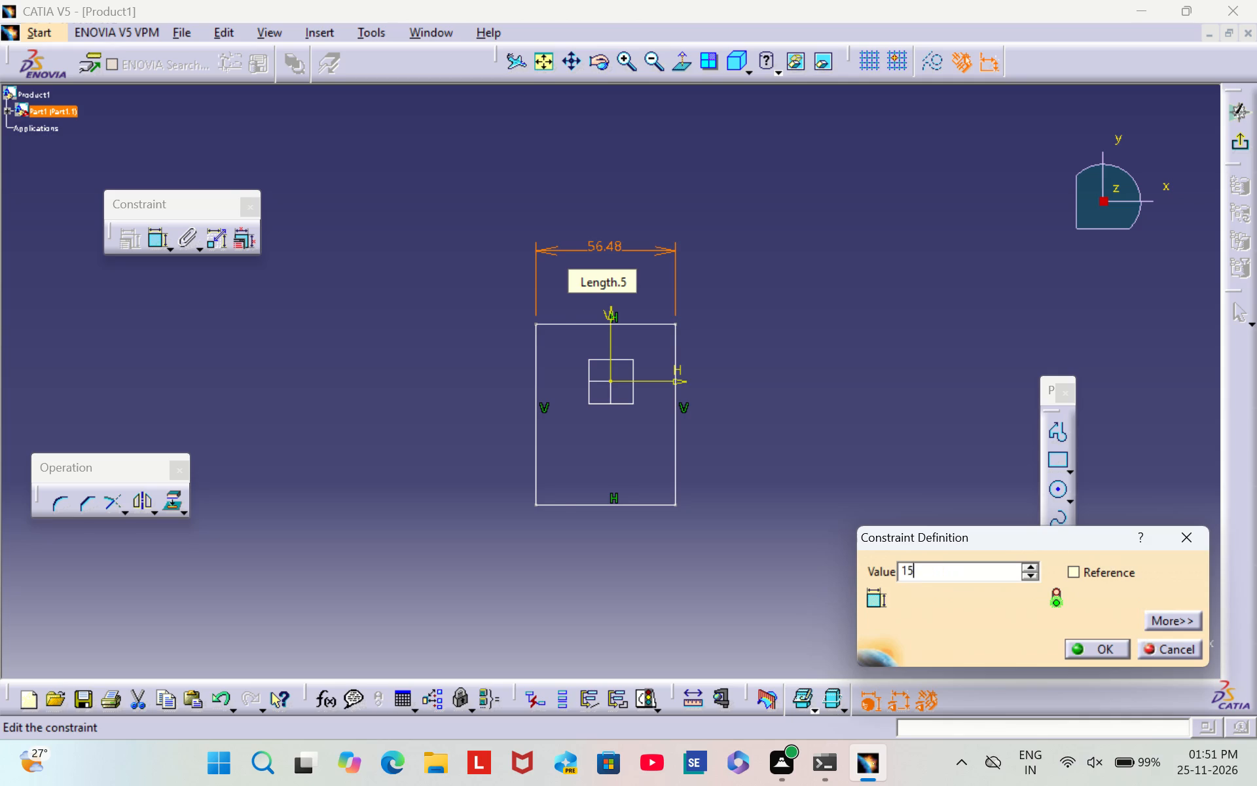
{"action": "key", "text": "Return"}
{"action": "left_click", "coordinate": [683, 250]}
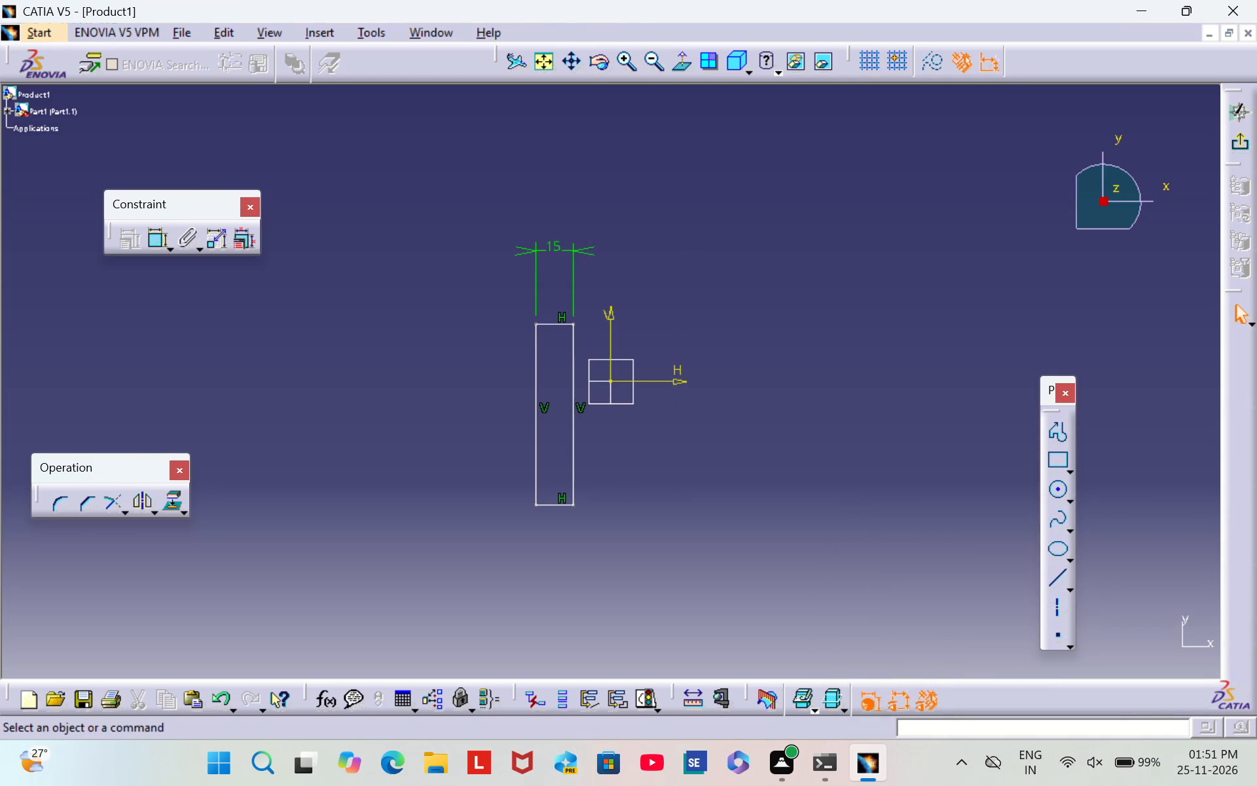
Dimension the rectangle's vertical height and set it to 35 mm.
{"action": "left_click", "coordinate": [159, 238]}
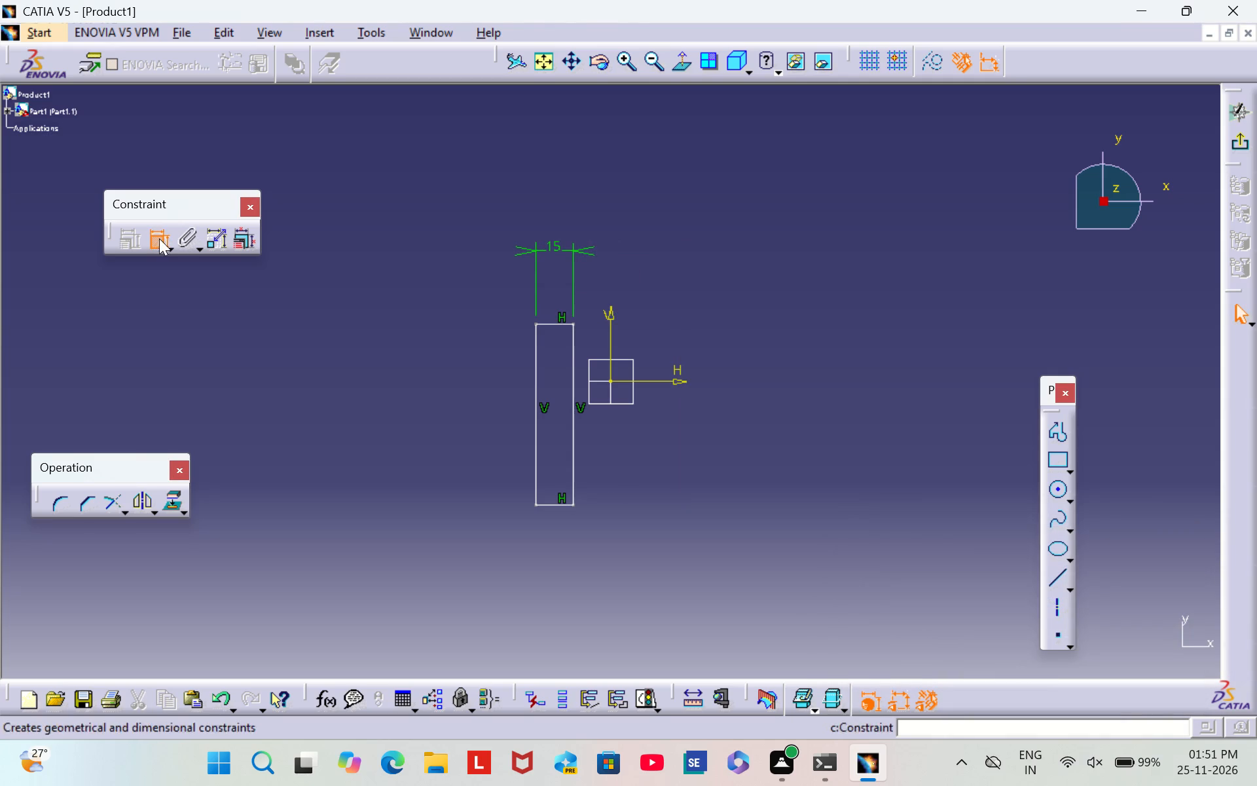
{"action": "left_click", "coordinate": [533, 424]}
{"action": "left_click", "coordinate": [428, 411]}
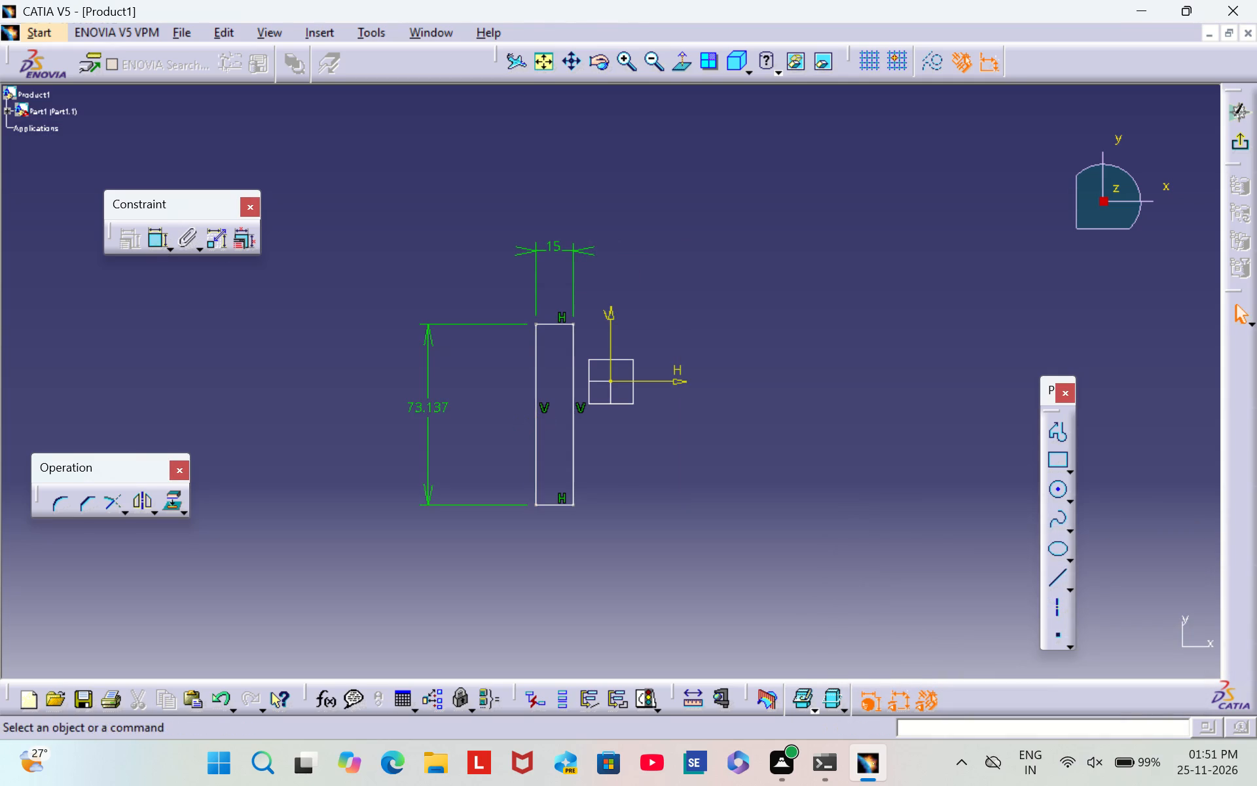
{"action": "double_click", "coordinate": [429, 409]}
{"action": "key", "text": "BackSpace"}
{"action": "type", "text": "35"}
{"action": "key", "text": "Return"}
{"action": "left_click", "coordinate": [811, 324]}
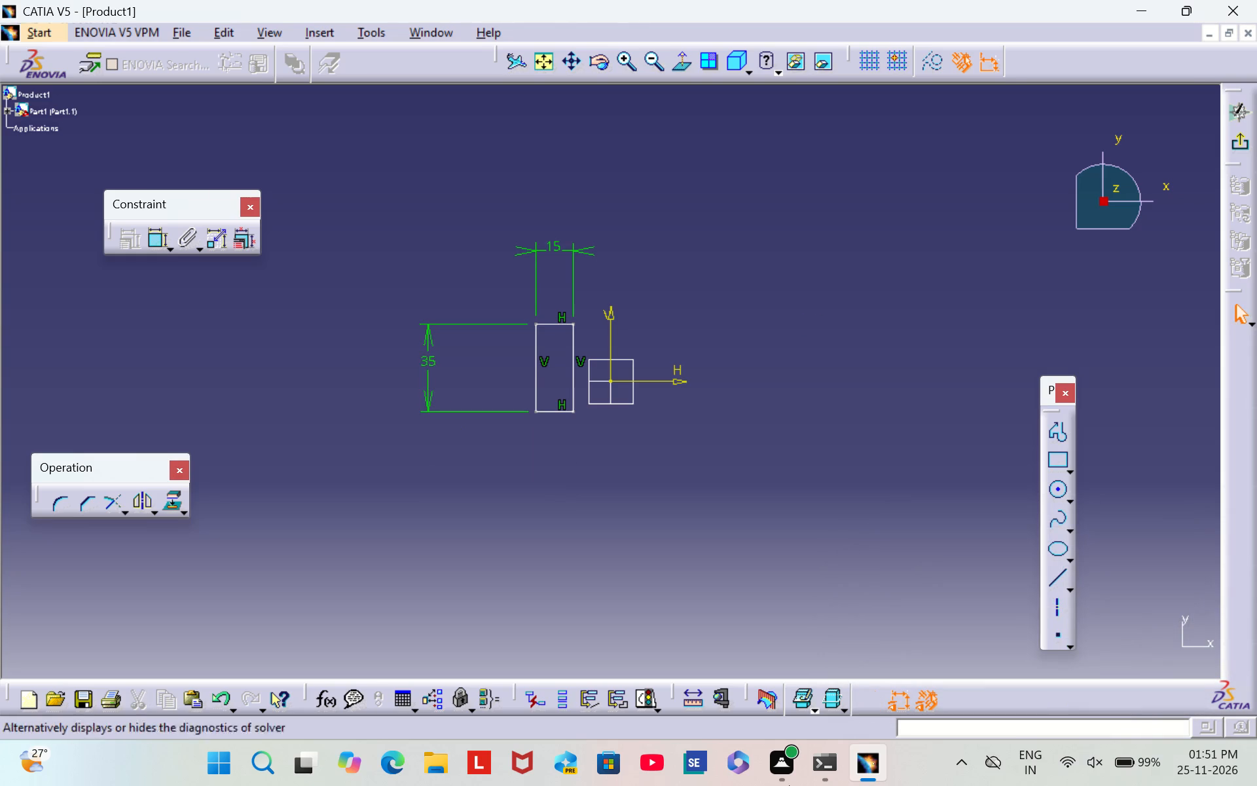
Constrain the rectangle's two vertical sides as symmetric about the V axis.
{"action": "triple_click", "coordinate": [627, 73]}
{"action": "left_click", "coordinate": [627, 72]}
{"action": "middle_click_drag", "start_coordinate": [731, 453], "coordinate": [773, 491]}
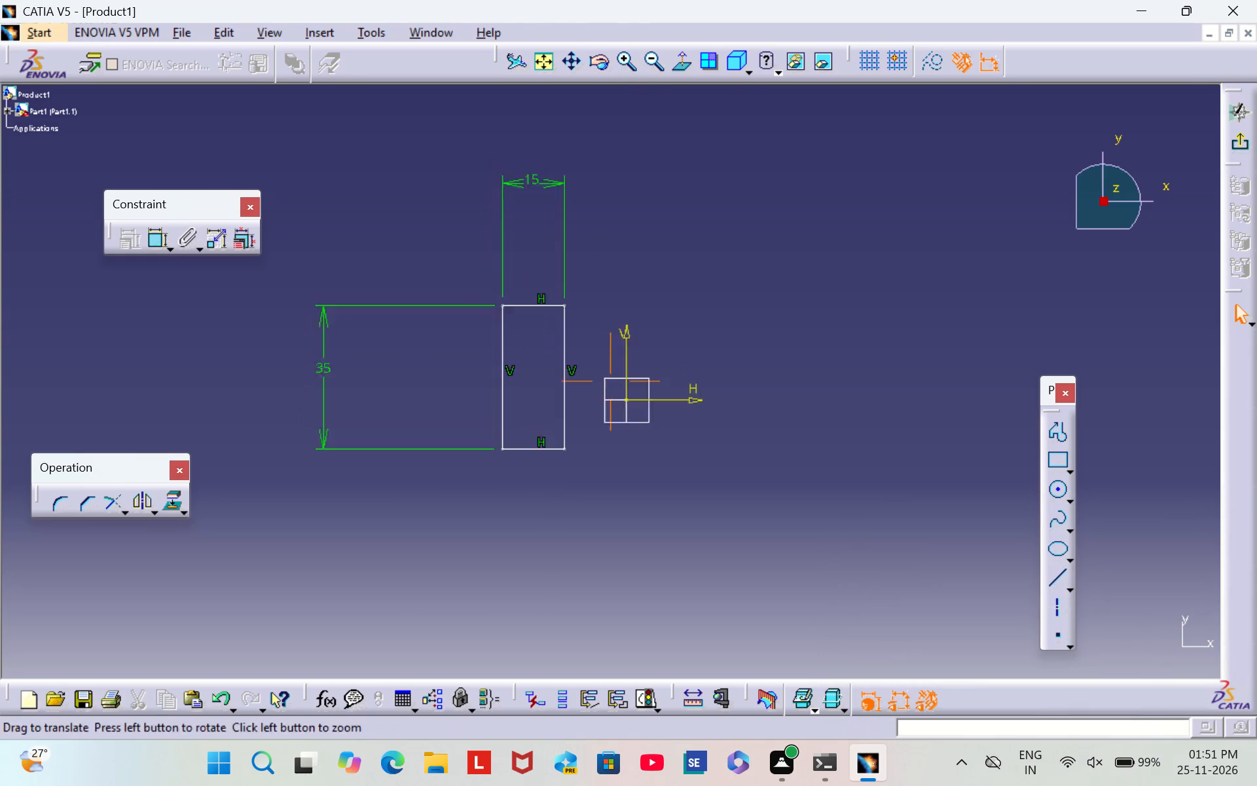
{"action": "middle_click_drag", "start_coordinate": [773, 491], "coordinate": [871, 517]}
{"action": "double_click", "coordinate": [145, 248]}
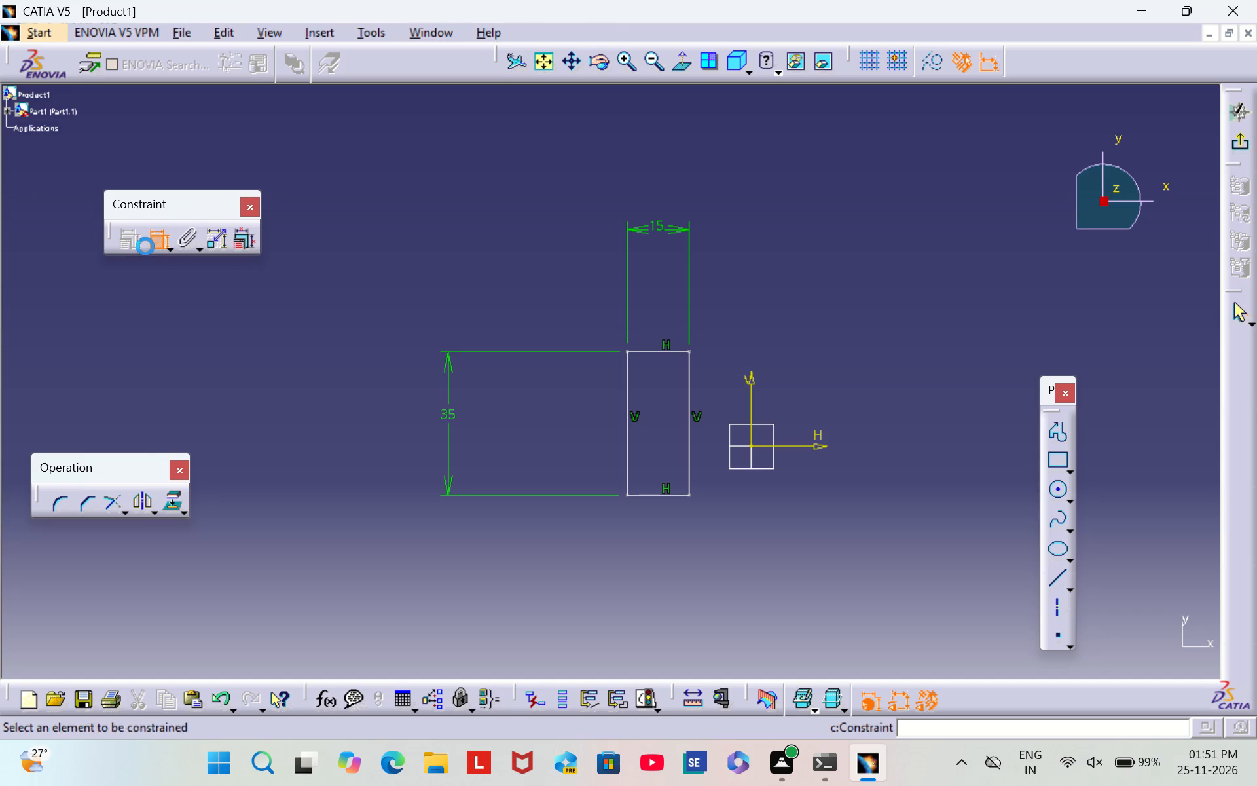
{"action": "left_click", "coordinate": [628, 416]}
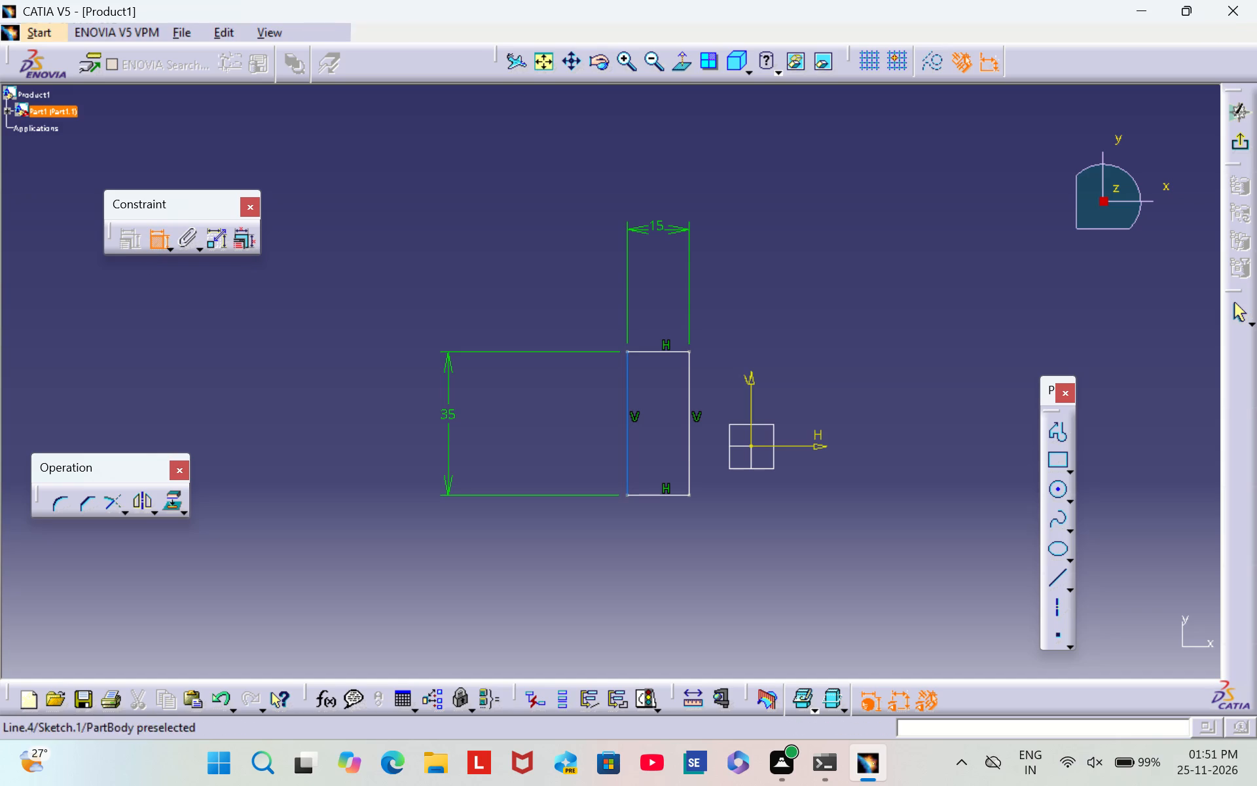
{"action": "left_click", "coordinate": [690, 401]}
{"action": "right_click", "coordinate": [780, 260]}
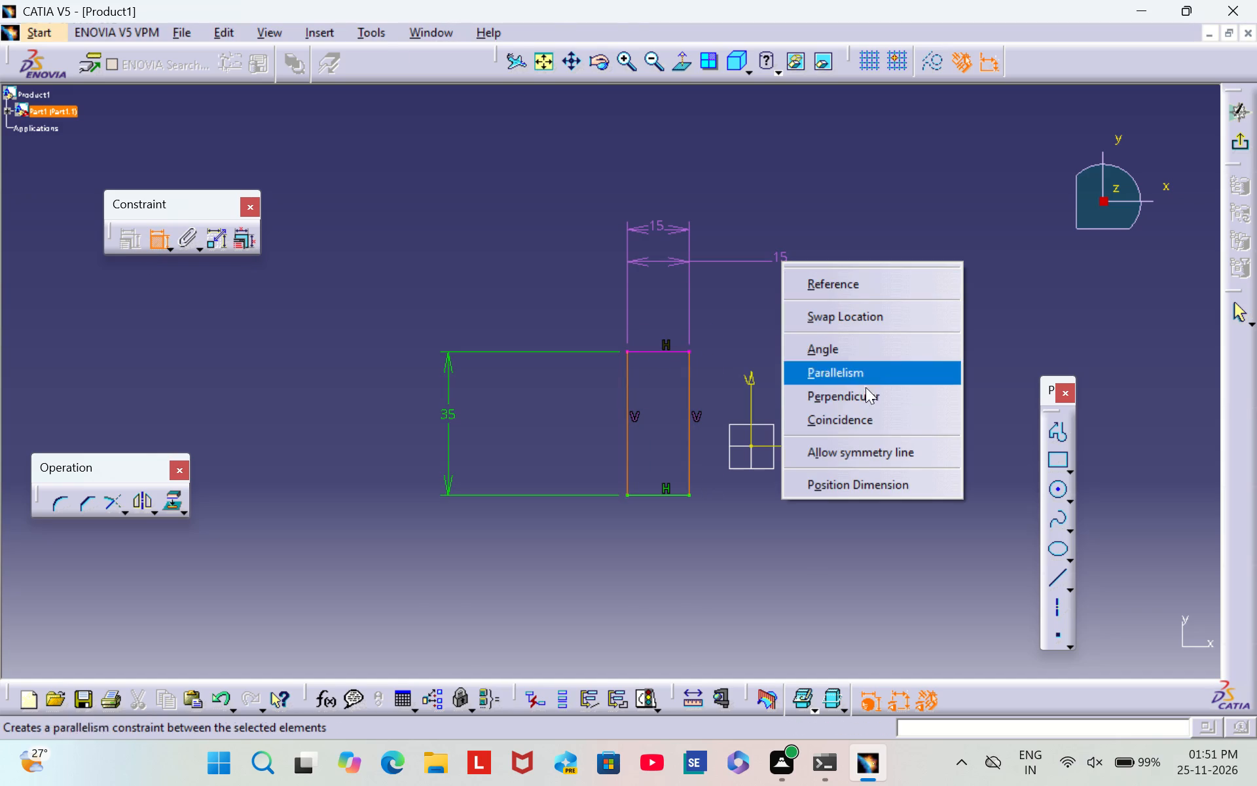
{"action": "left_click", "coordinate": [864, 445]}
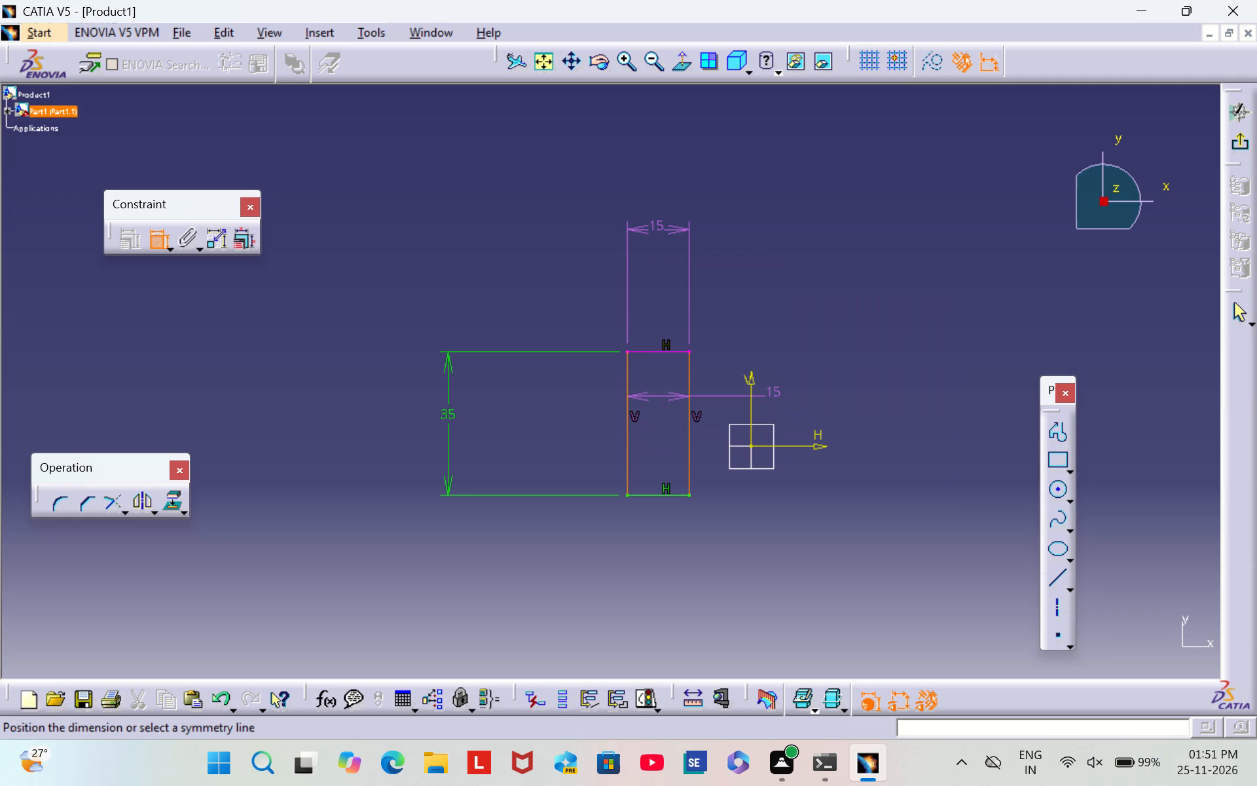
{"action": "left_click", "coordinate": [751, 381]}
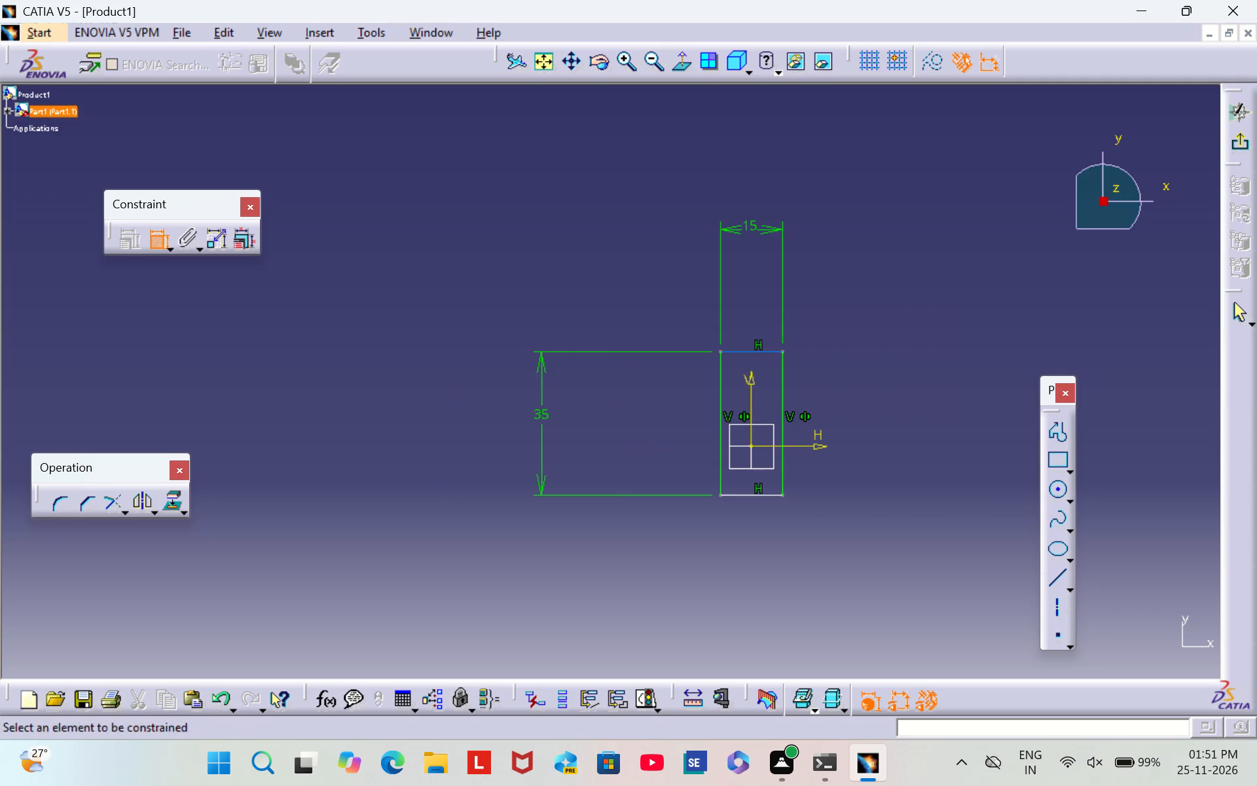
Constrain the rectangle's two horizontal sides as symmetric about the H axis and exit the sketch.
{"action": "left_click", "coordinate": [744, 351]}
{"action": "left_click", "coordinate": [738, 493]}
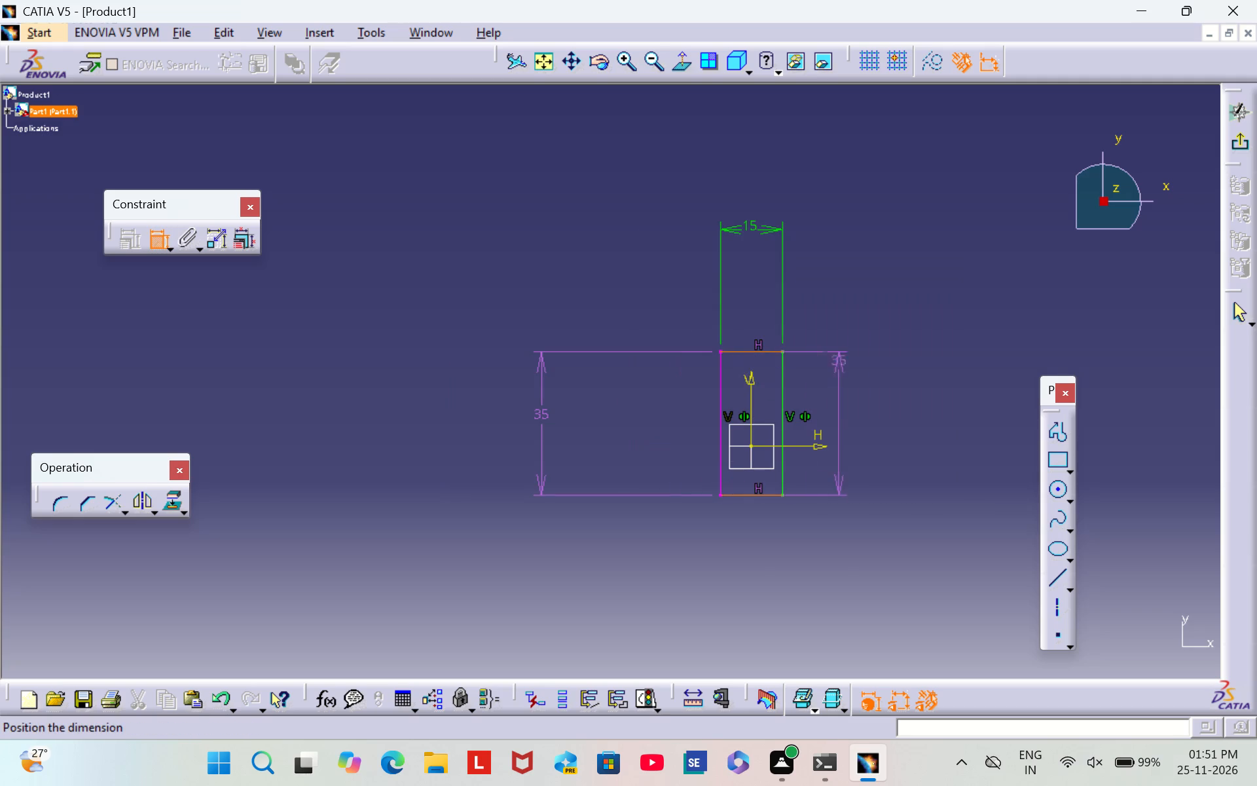
{"action": "right_click", "coordinate": [866, 337]}
{"action": "left_click", "coordinate": [951, 519]}
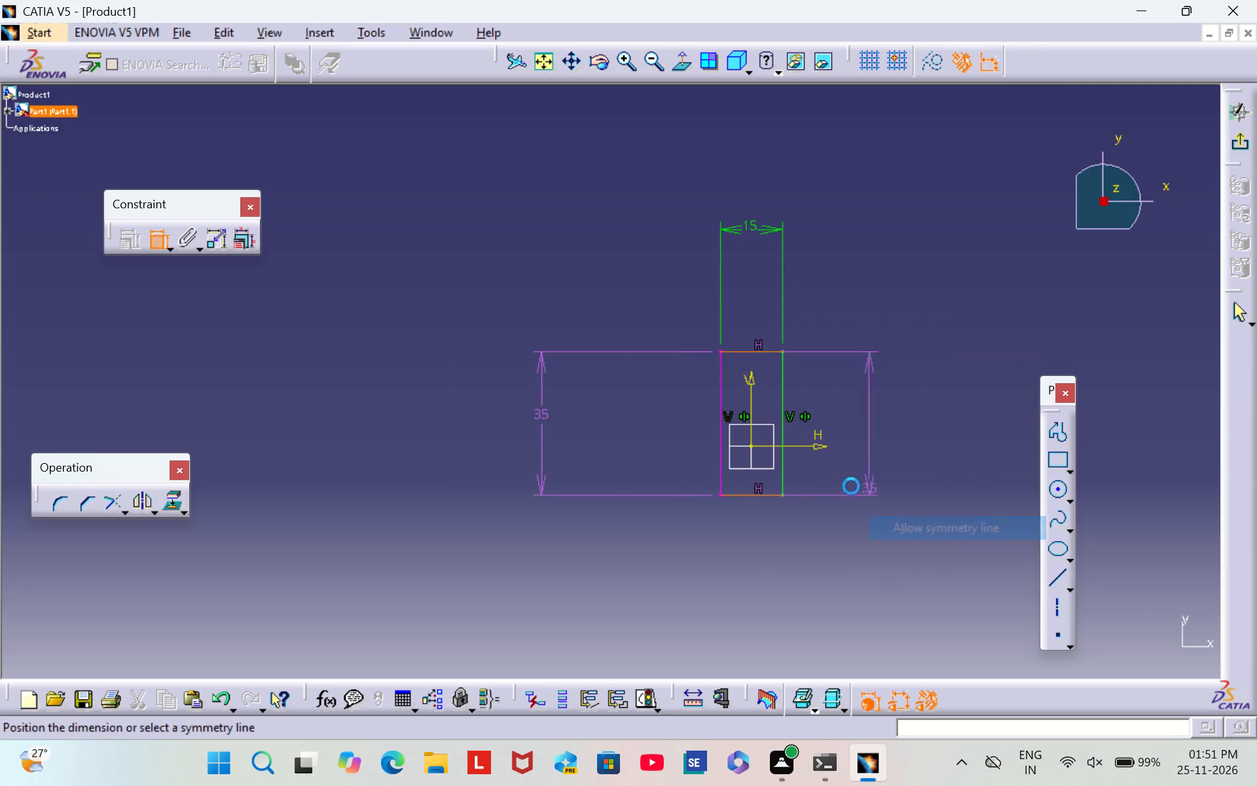
{"action": "left_click", "coordinate": [811, 447]}
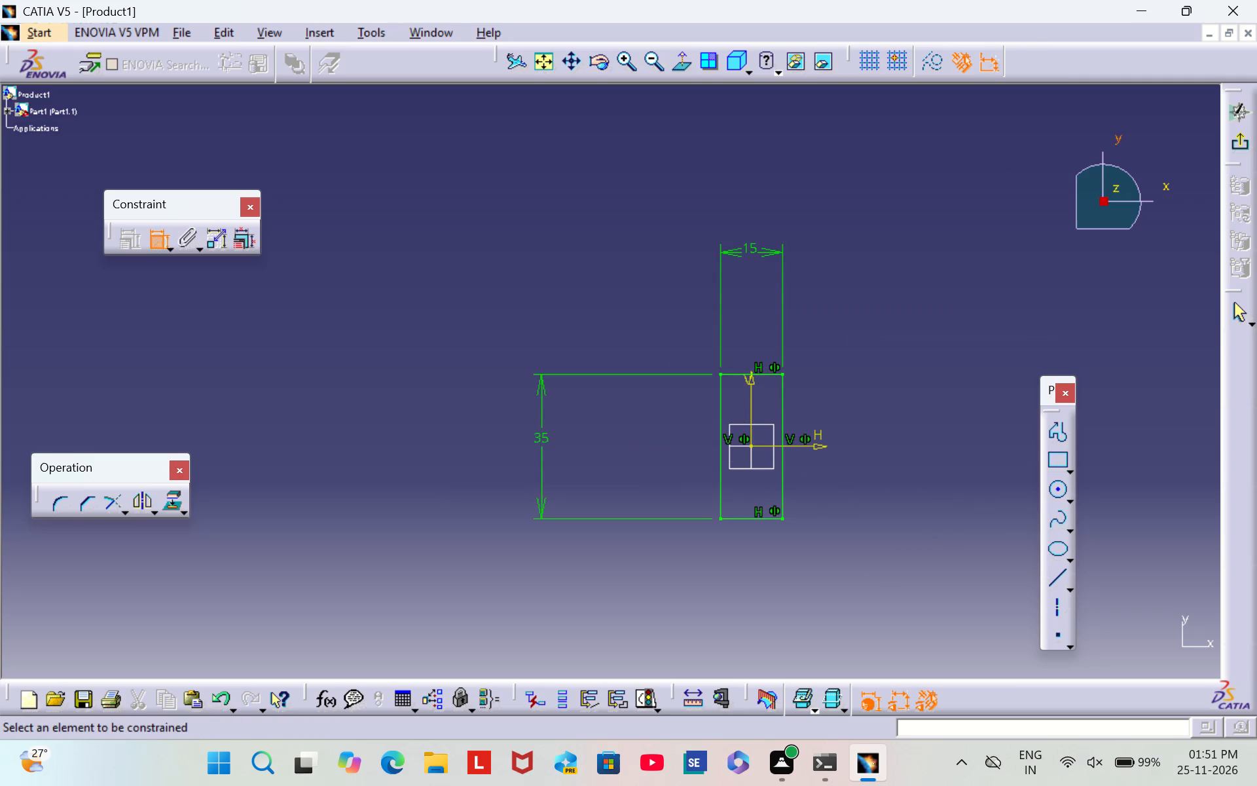
{"action": "left_click", "coordinate": [1241, 141]}
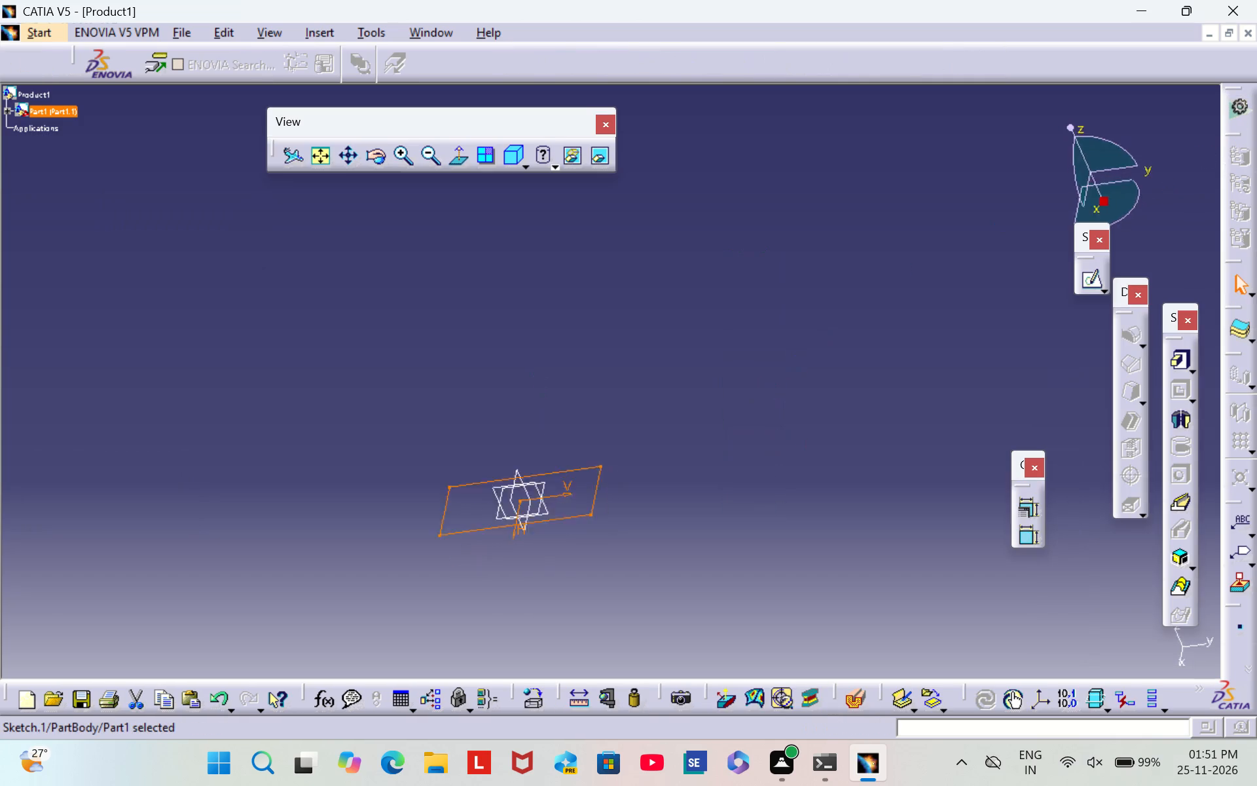
Pad the rectangular sketch to a length of 20 mm.
{"action": "middle_click_drag", "start_coordinate": [779, 455], "coordinate": [788, 419]}
{"action": "middle_click_drag", "start_coordinate": [701, 346], "coordinate": [754, 449]}
{"action": "scroll", "coordinate": [705, 352], "scroll_direction": "down", "scroll_amount": 1}
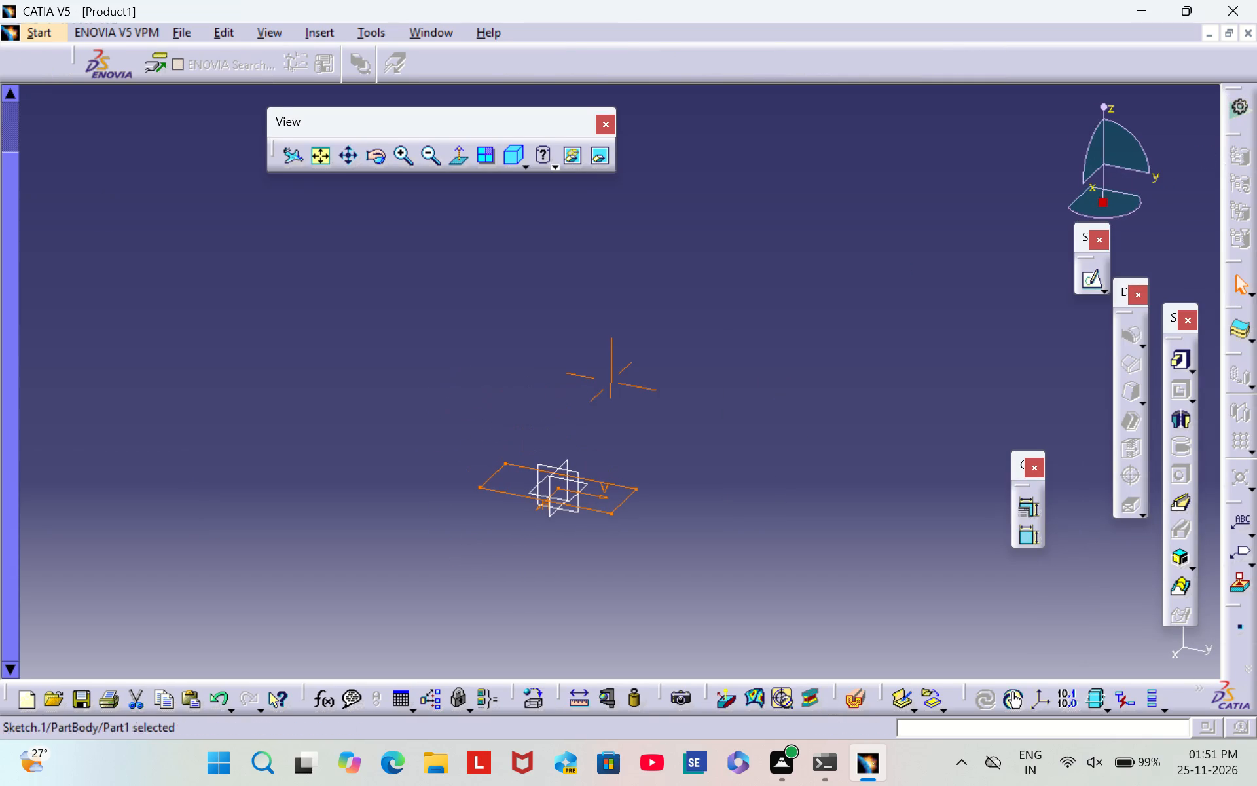
{"action": "left_click", "coordinate": [1175, 358]}
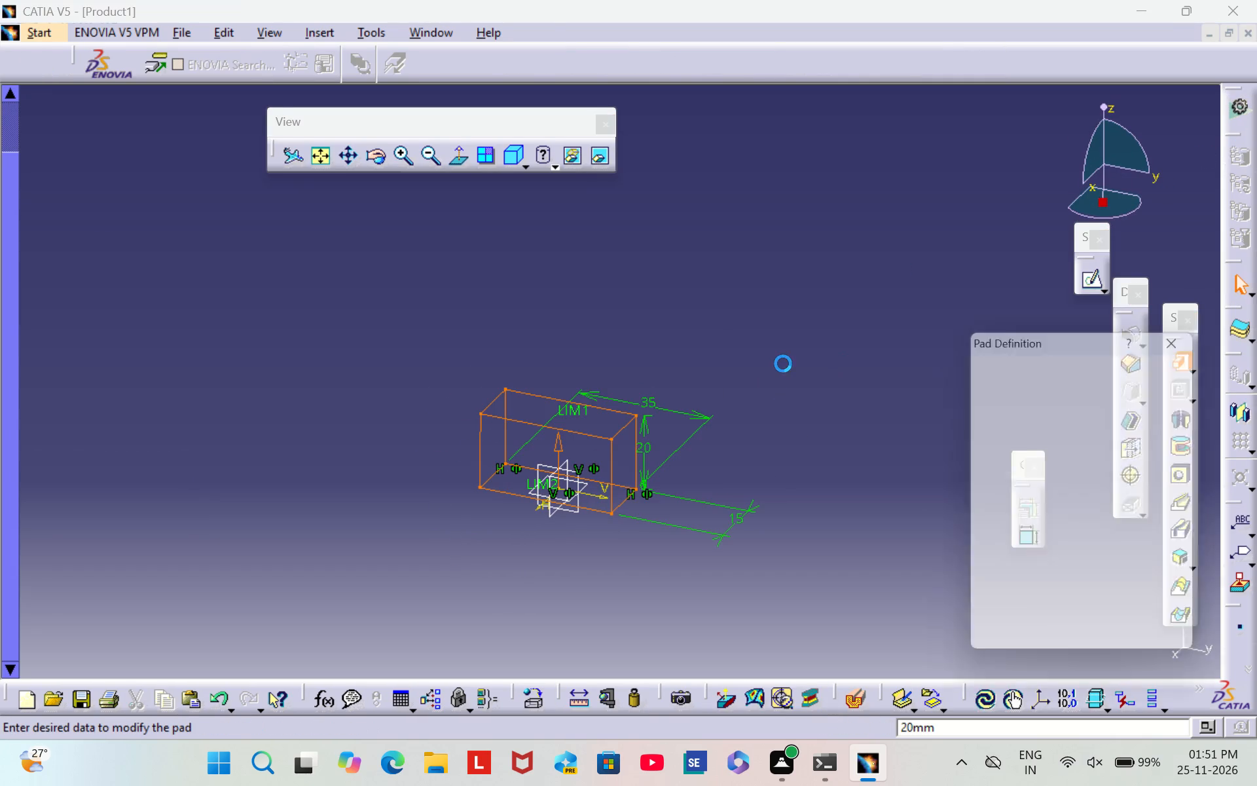
{"action": "key", "text": "BackSpace"}
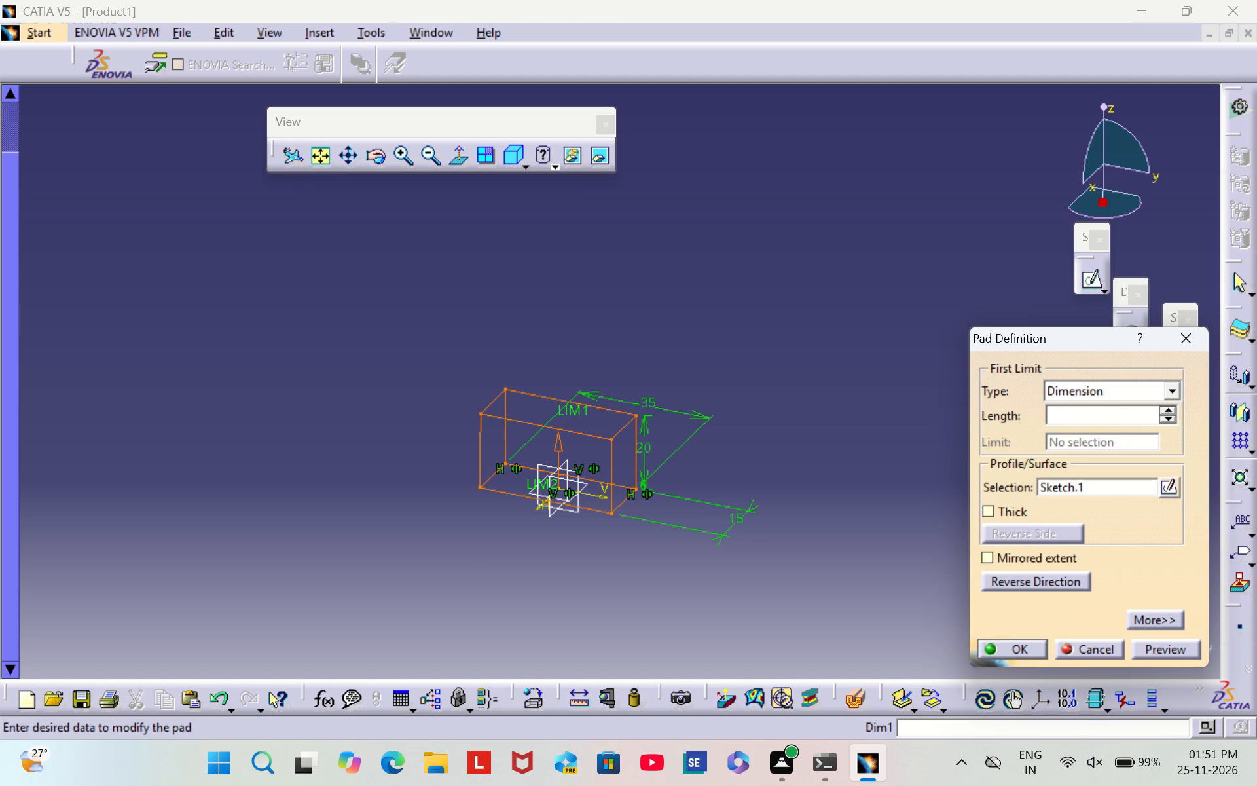
{"action": "type", "text": "20"}
{"action": "key", "text": "Return"}
{"action": "left_click", "coordinate": [801, 289]}
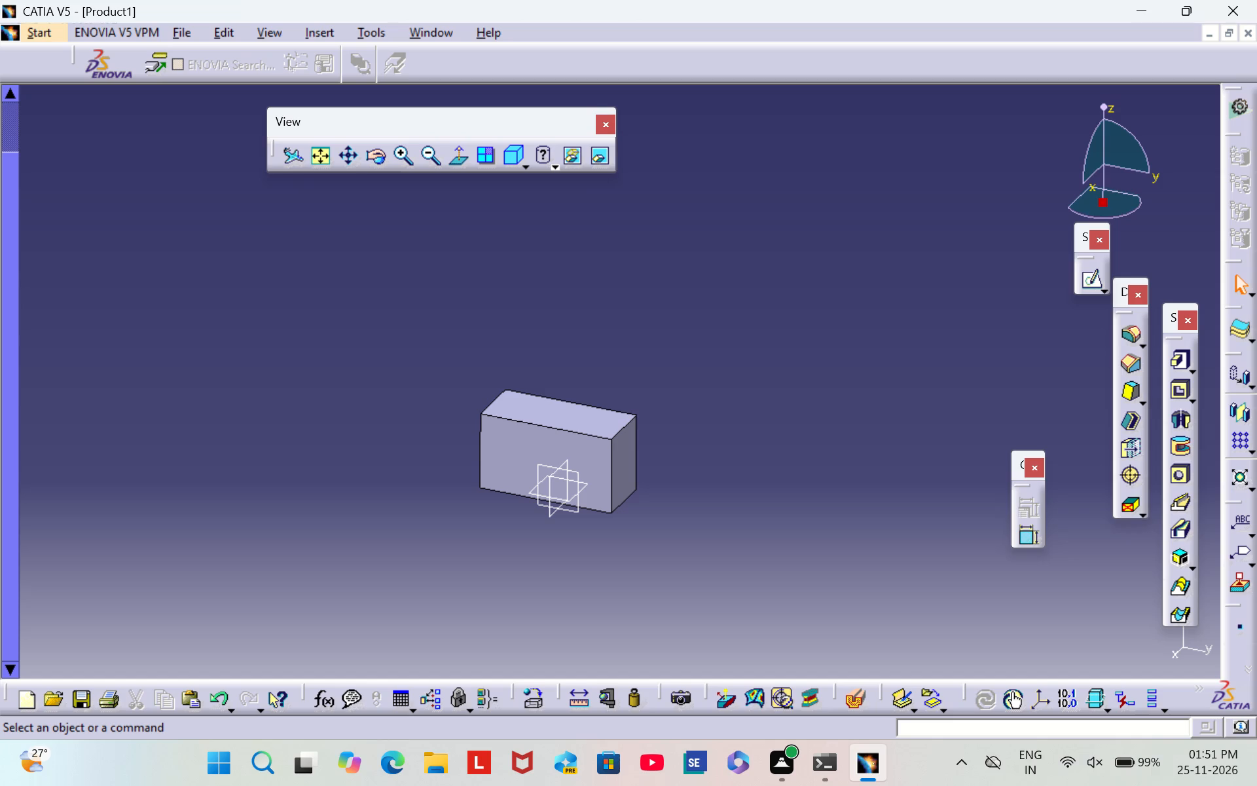
Sketch a circle on the block's top face, centred near the midpoint of the long edge at H -7.5 mm.
{"action": "left_click", "coordinate": [573, 409]}
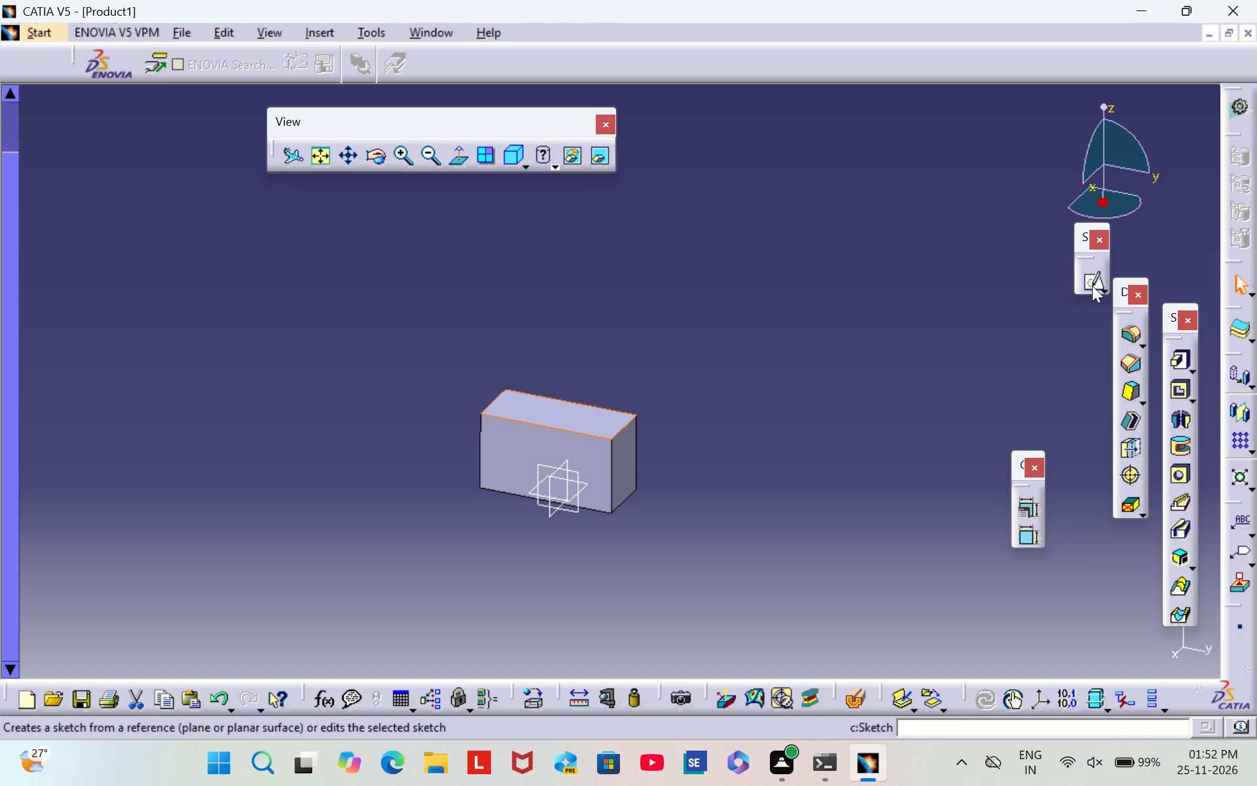
{"action": "left_click", "coordinate": [1093, 283]}
{"action": "scroll", "coordinate": [763, 511], "scroll_direction": "down", "scroll_amount": 1}
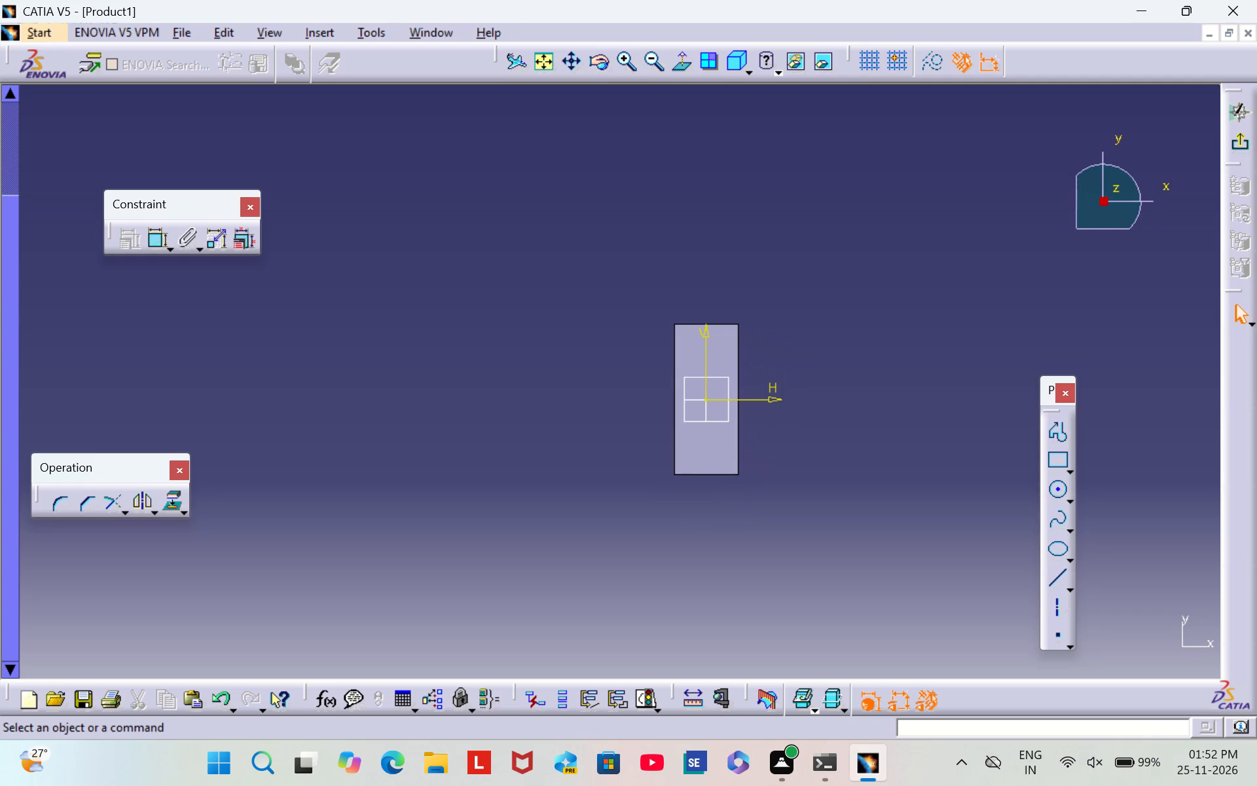
{"action": "triple_click", "coordinate": [632, 70]}
{"action": "left_click", "coordinate": [632, 69]}
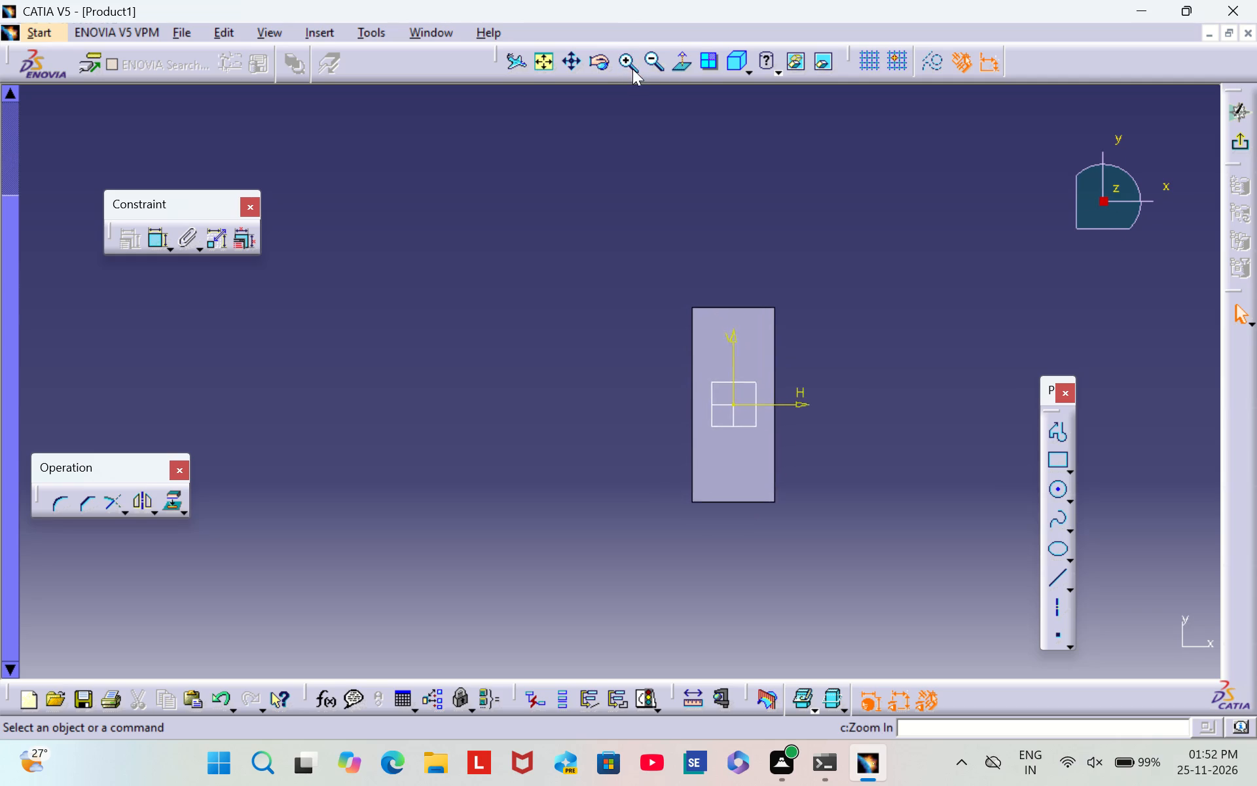
{"action": "middle_click_drag", "start_coordinate": [828, 603], "coordinate": [735, 444]}
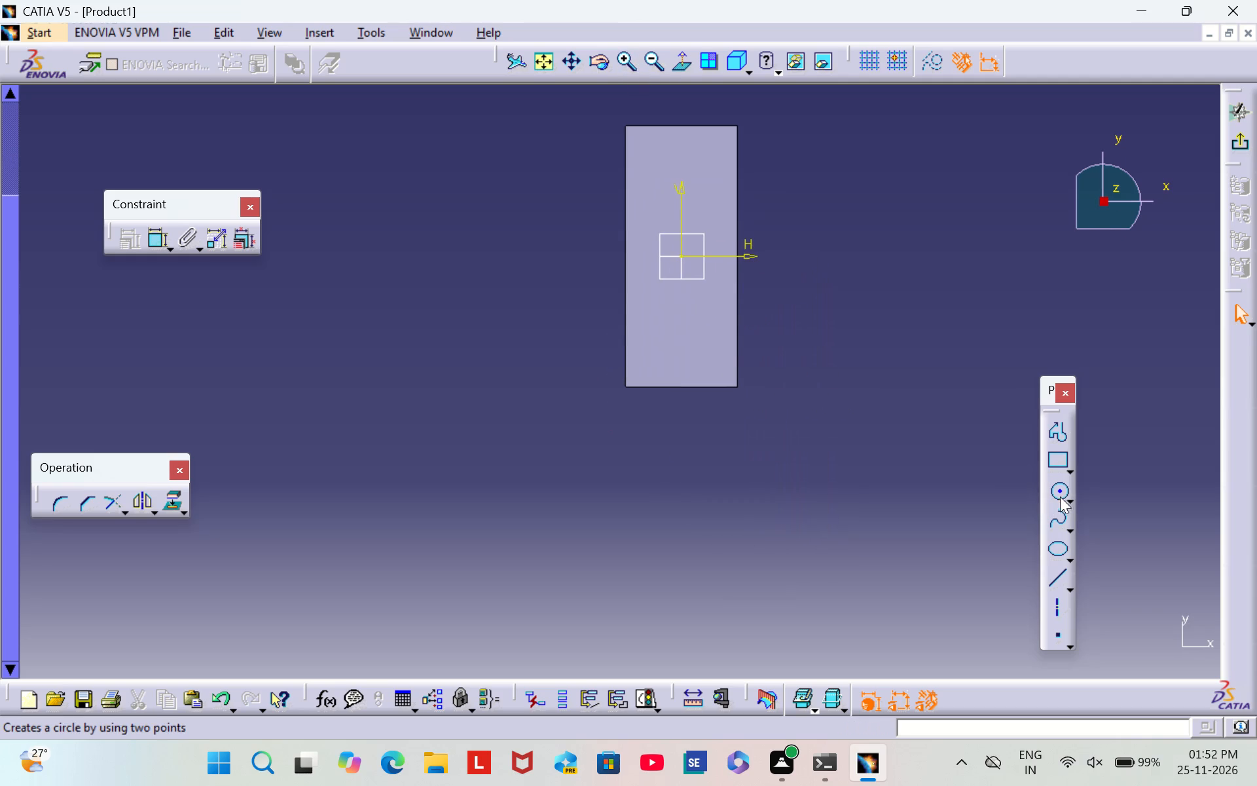
{"action": "left_click", "coordinate": [1055, 487]}
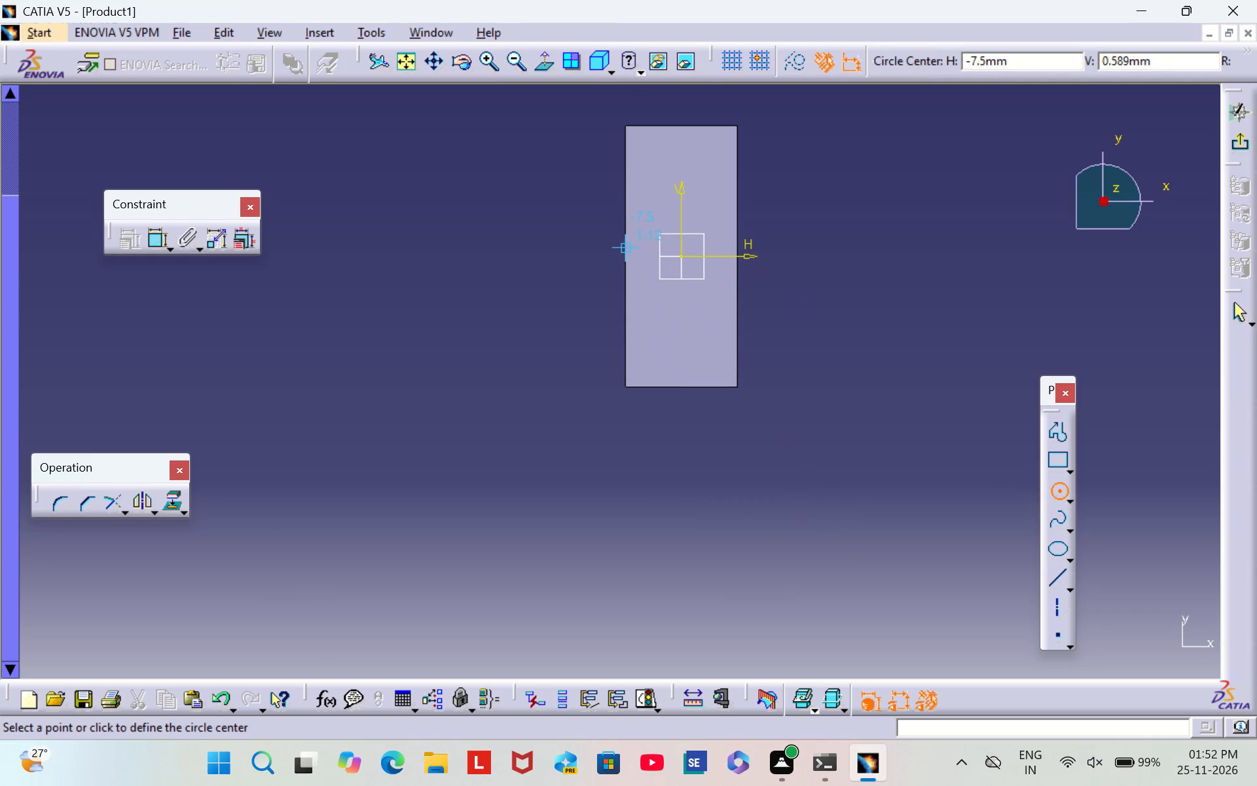
{"action": "left_click", "coordinate": [625, 254]}
{"action": "left_click", "coordinate": [610, 187]}
{"action": "left_click", "coordinate": [821, 534]}
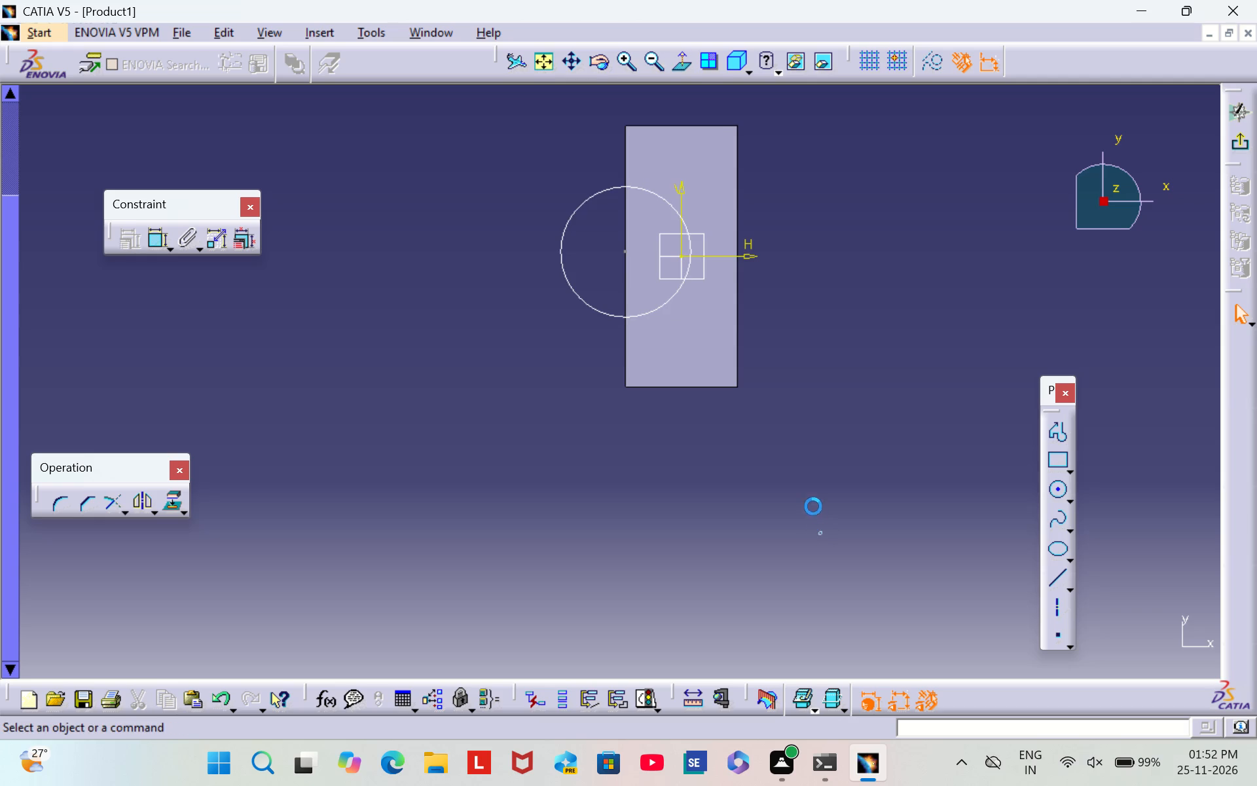
Project the block's long edge through the circle's centre into the sketch.
{"action": "triple_click", "coordinate": [625, 62]}
{"action": "left_click", "coordinate": [625, 62]}
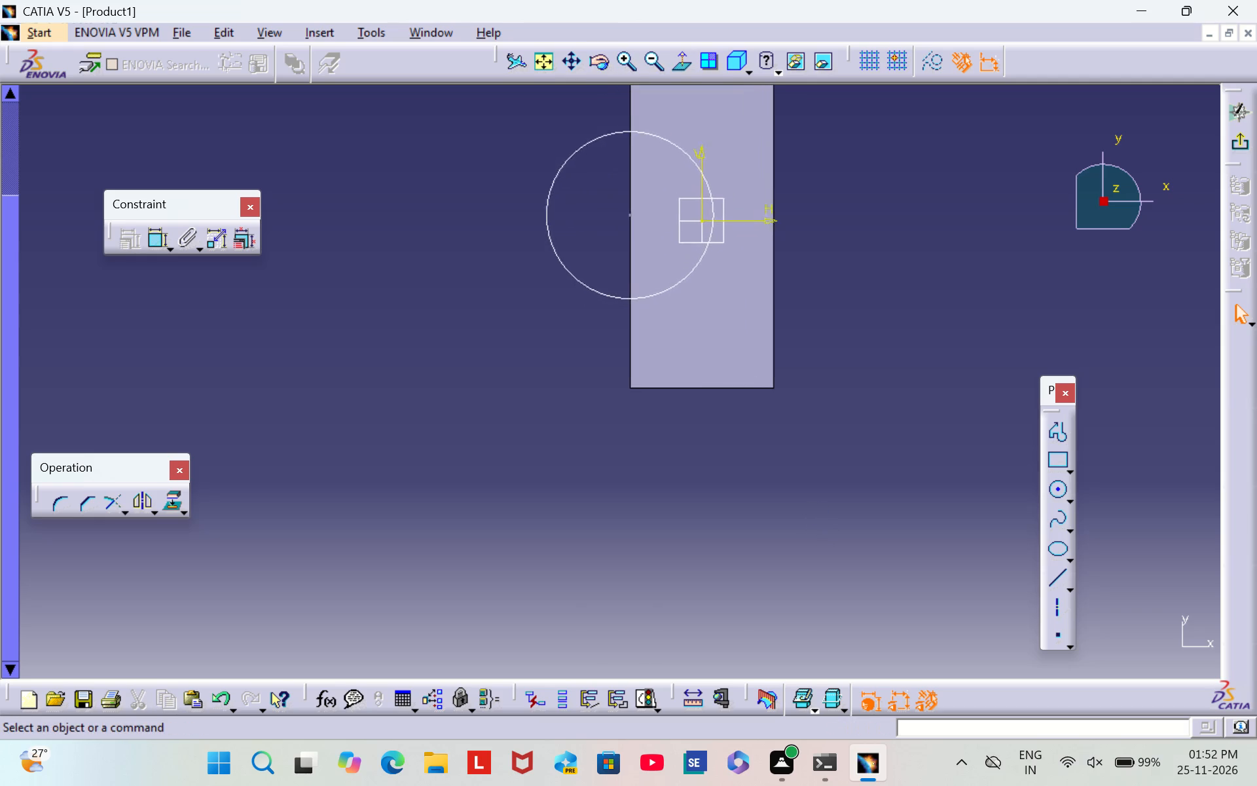
{"action": "middle_click_drag", "start_coordinate": [799, 499], "coordinate": [745, 656]}
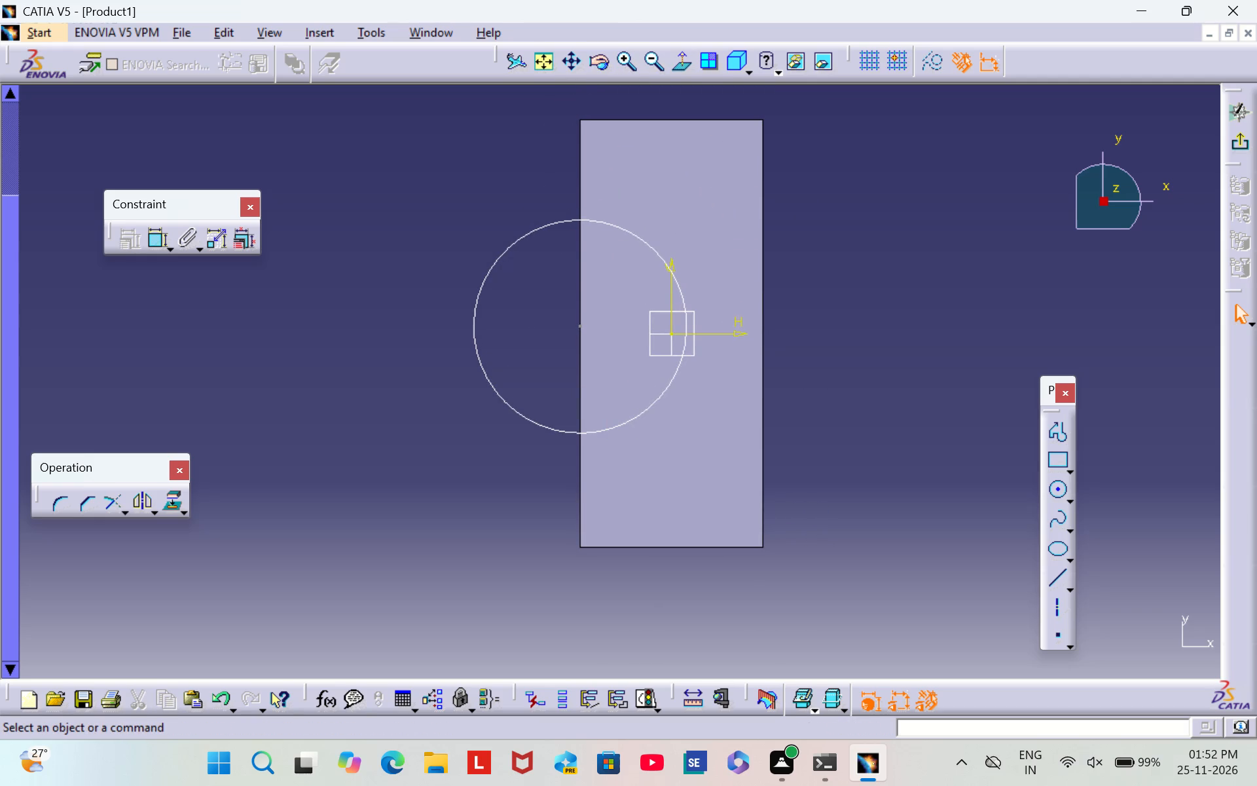
{"action": "left_click", "coordinate": [177, 510]}
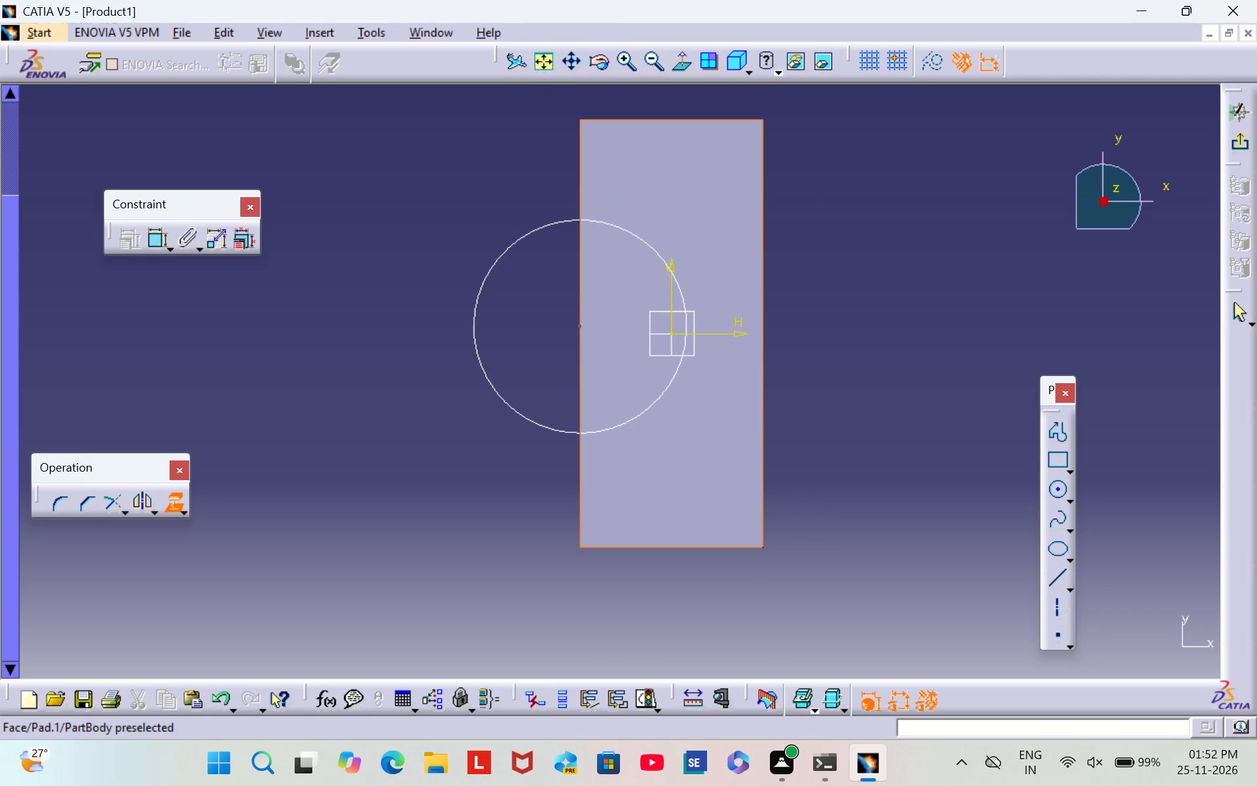
{"action": "left_click", "coordinate": [581, 165]}
{"action": "left_click", "coordinate": [834, 242]}
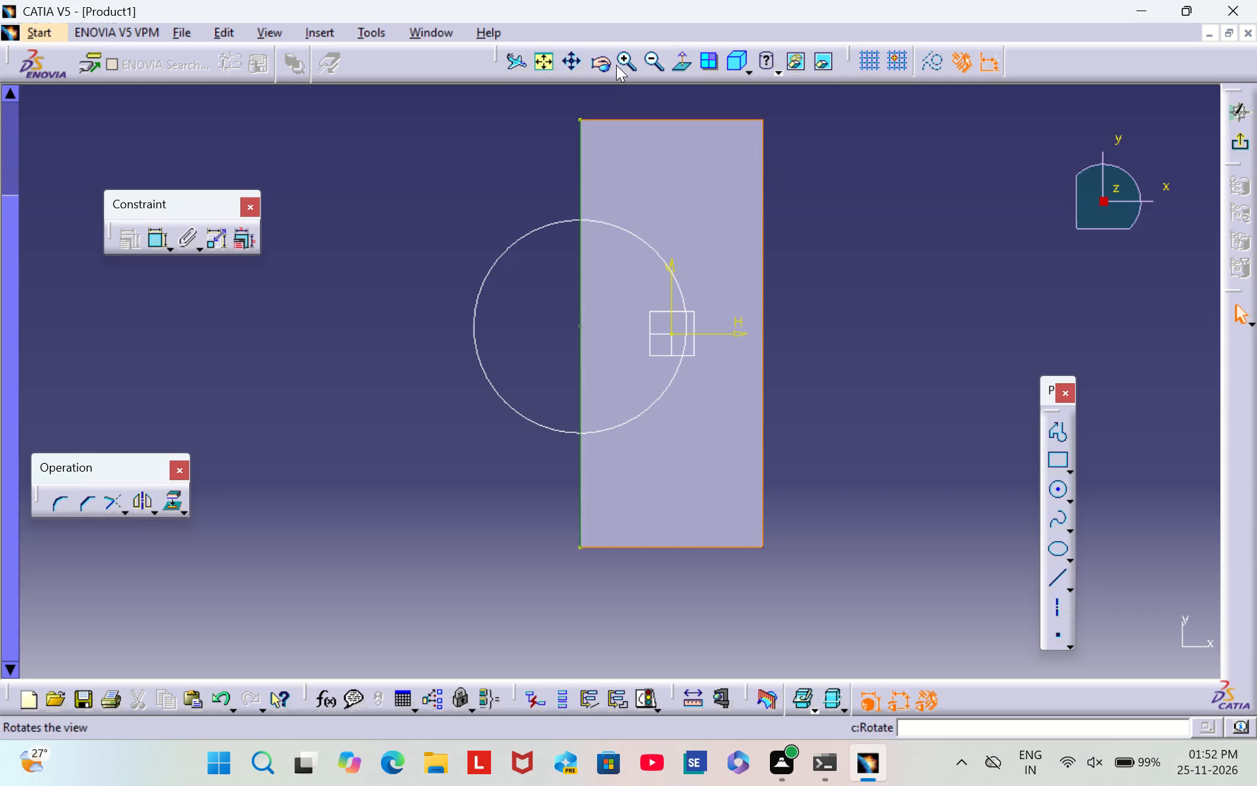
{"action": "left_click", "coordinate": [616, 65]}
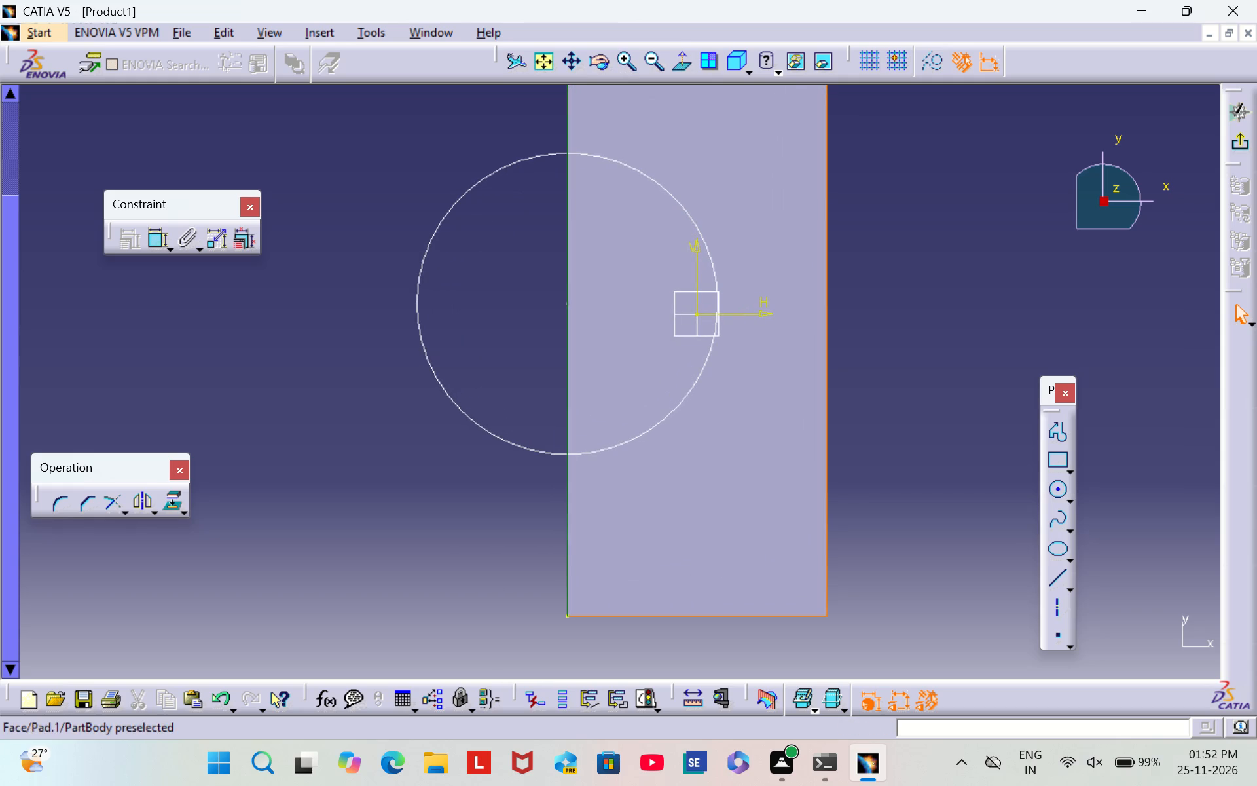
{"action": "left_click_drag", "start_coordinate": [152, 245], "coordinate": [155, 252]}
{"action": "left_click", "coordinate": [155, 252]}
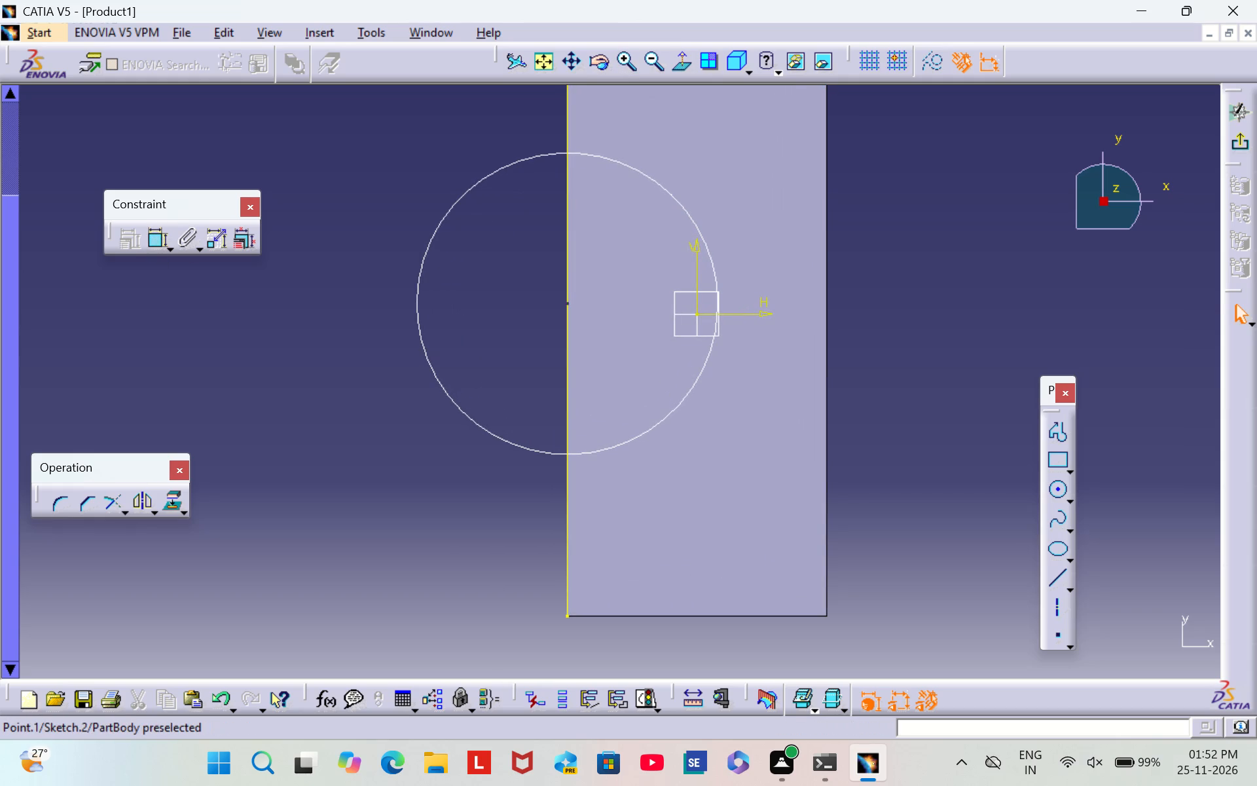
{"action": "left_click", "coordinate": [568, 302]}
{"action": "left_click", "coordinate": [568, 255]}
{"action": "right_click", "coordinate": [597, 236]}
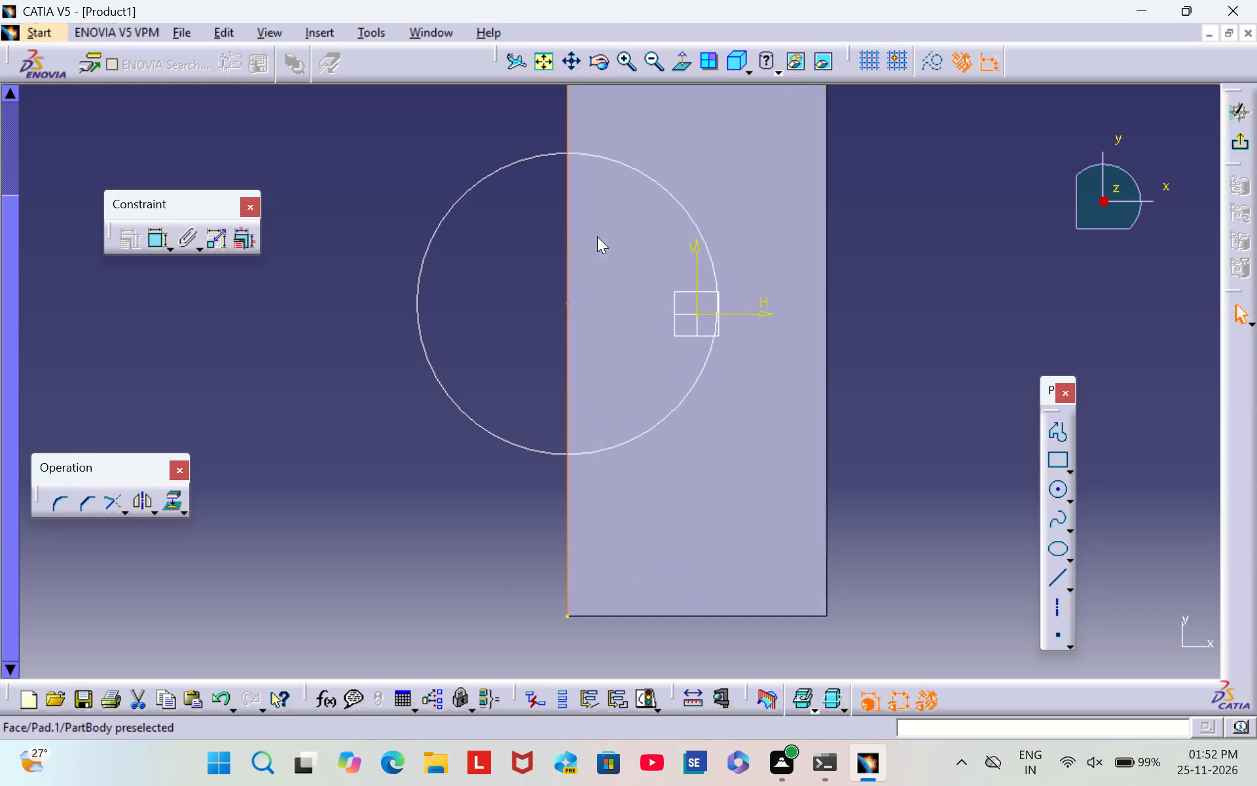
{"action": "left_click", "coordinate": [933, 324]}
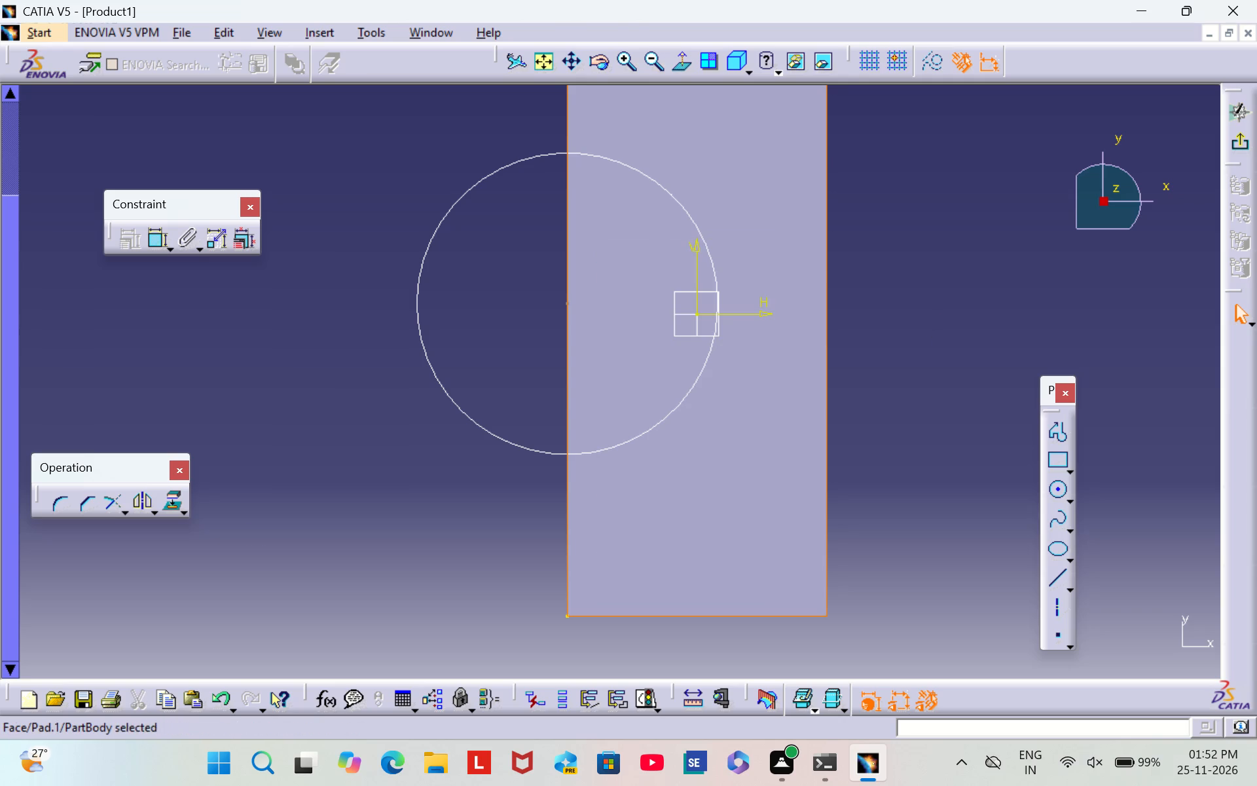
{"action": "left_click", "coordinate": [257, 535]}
Constrain the circle's centre as coincident with the H axis.
{"action": "double_click", "coordinate": [155, 240]}
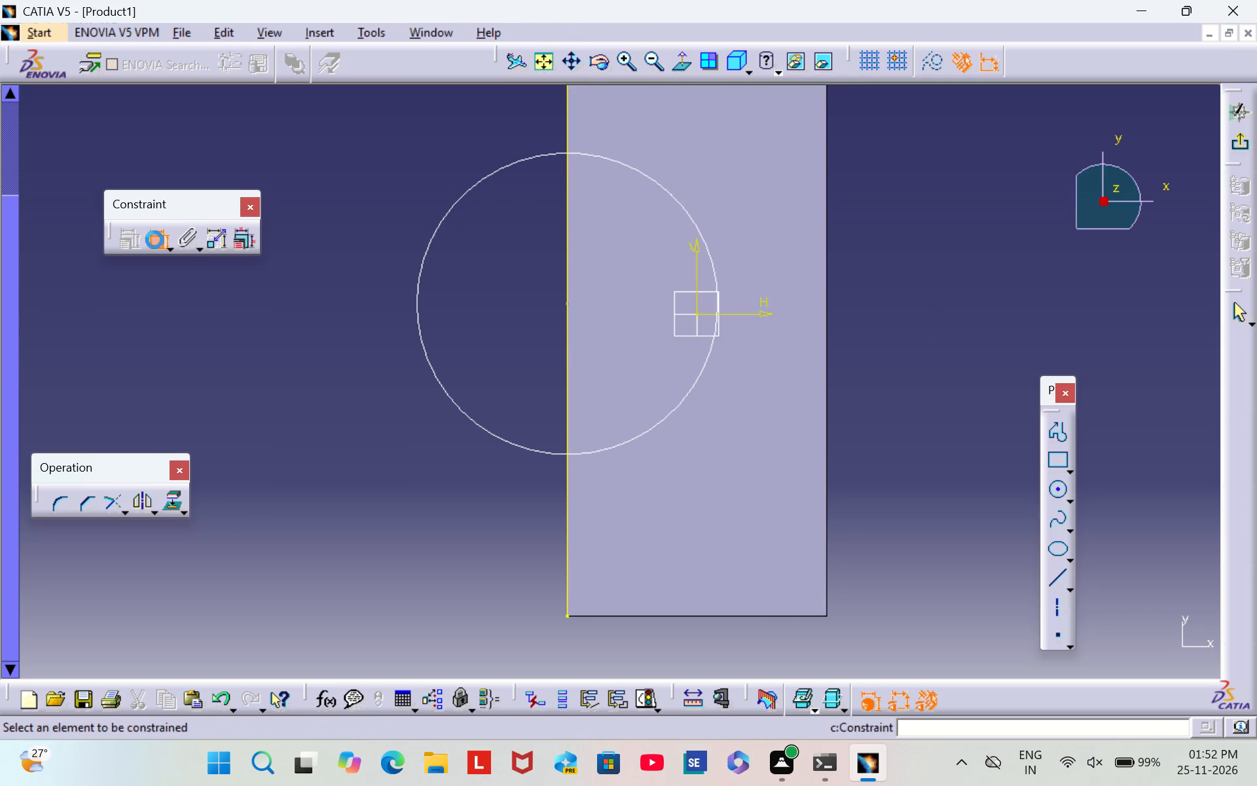
{"action": "left_click", "coordinate": [566, 305]}
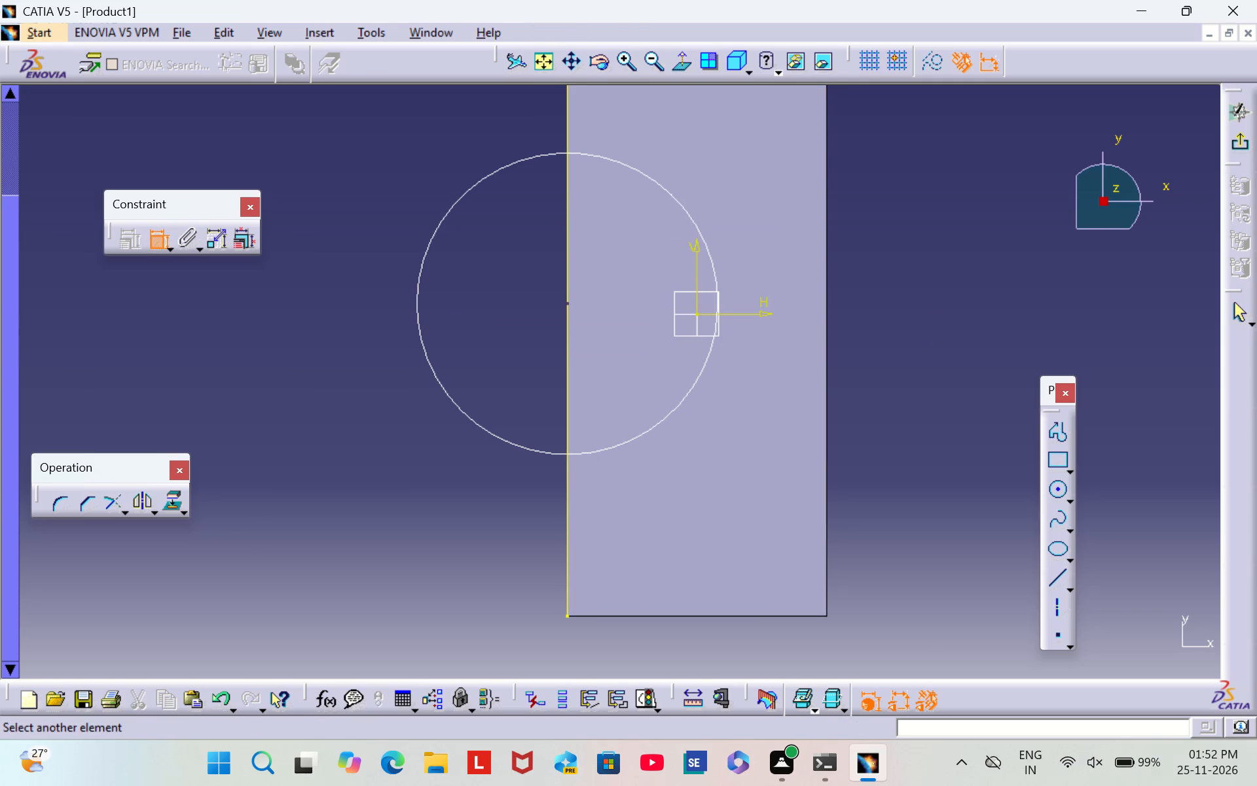
{"action": "left_click", "coordinate": [753, 314]}
{"action": "right_click", "coordinate": [609, 267]}
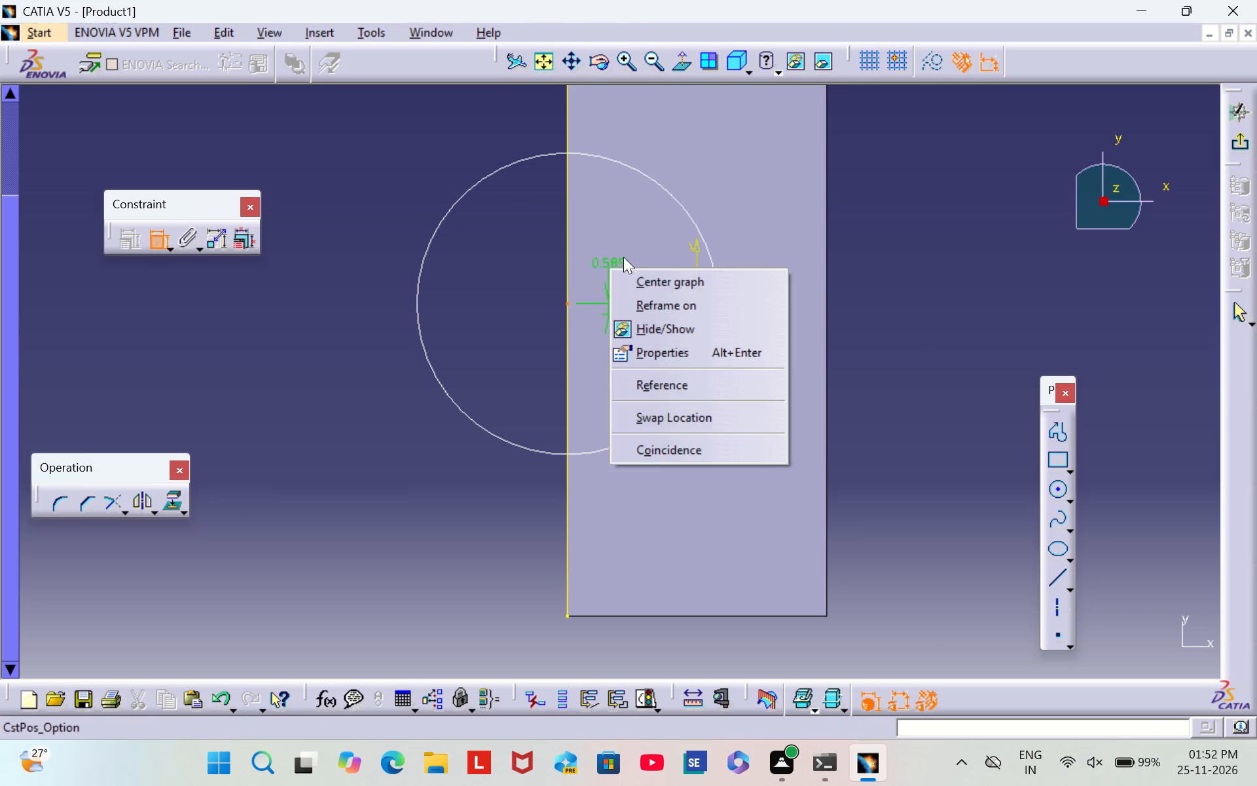
{"action": "left_click", "coordinate": [701, 445]}
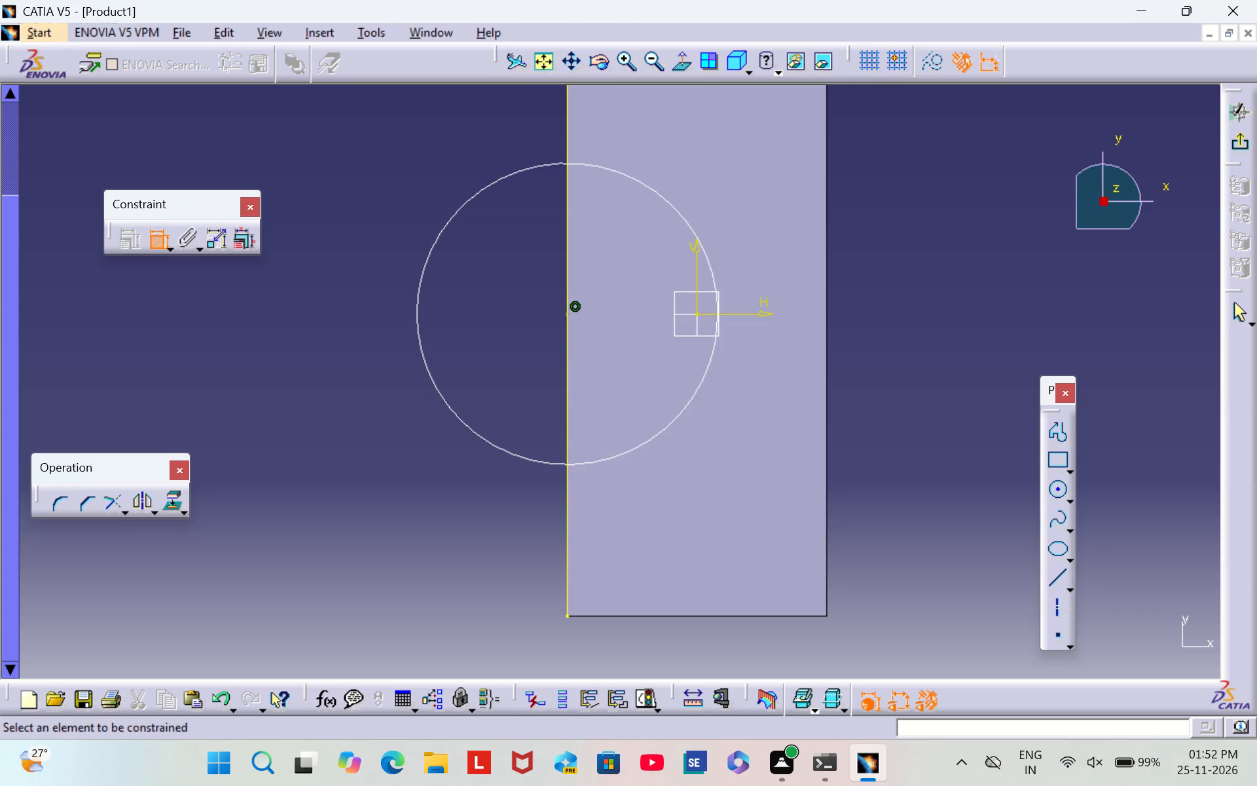
{"action": "left_click", "coordinate": [156, 250]}
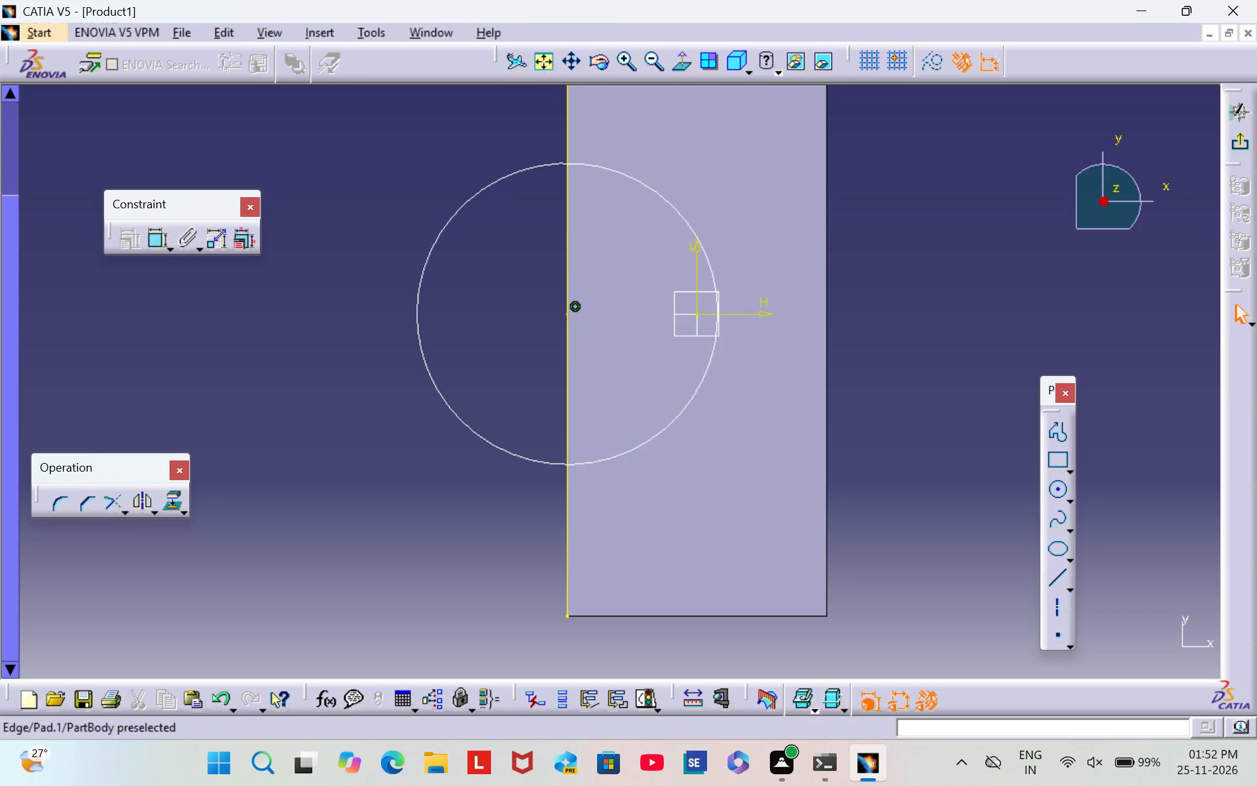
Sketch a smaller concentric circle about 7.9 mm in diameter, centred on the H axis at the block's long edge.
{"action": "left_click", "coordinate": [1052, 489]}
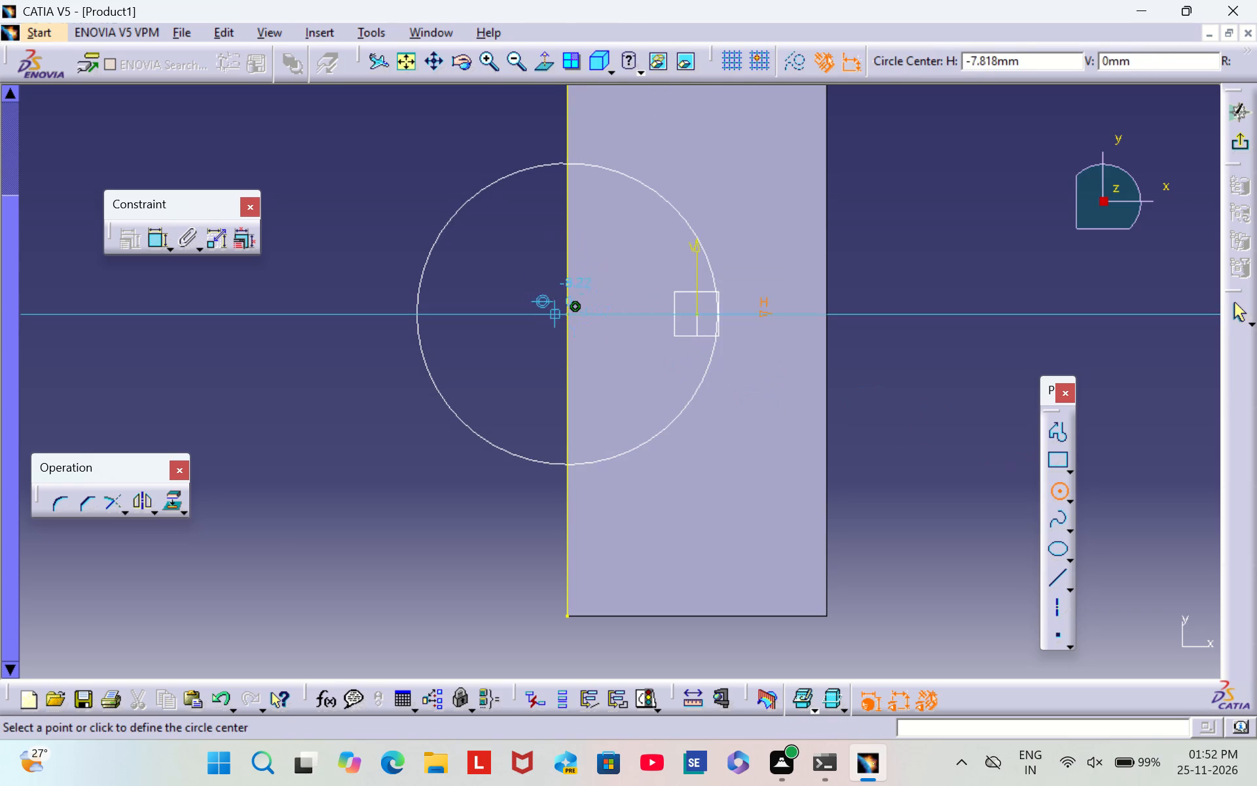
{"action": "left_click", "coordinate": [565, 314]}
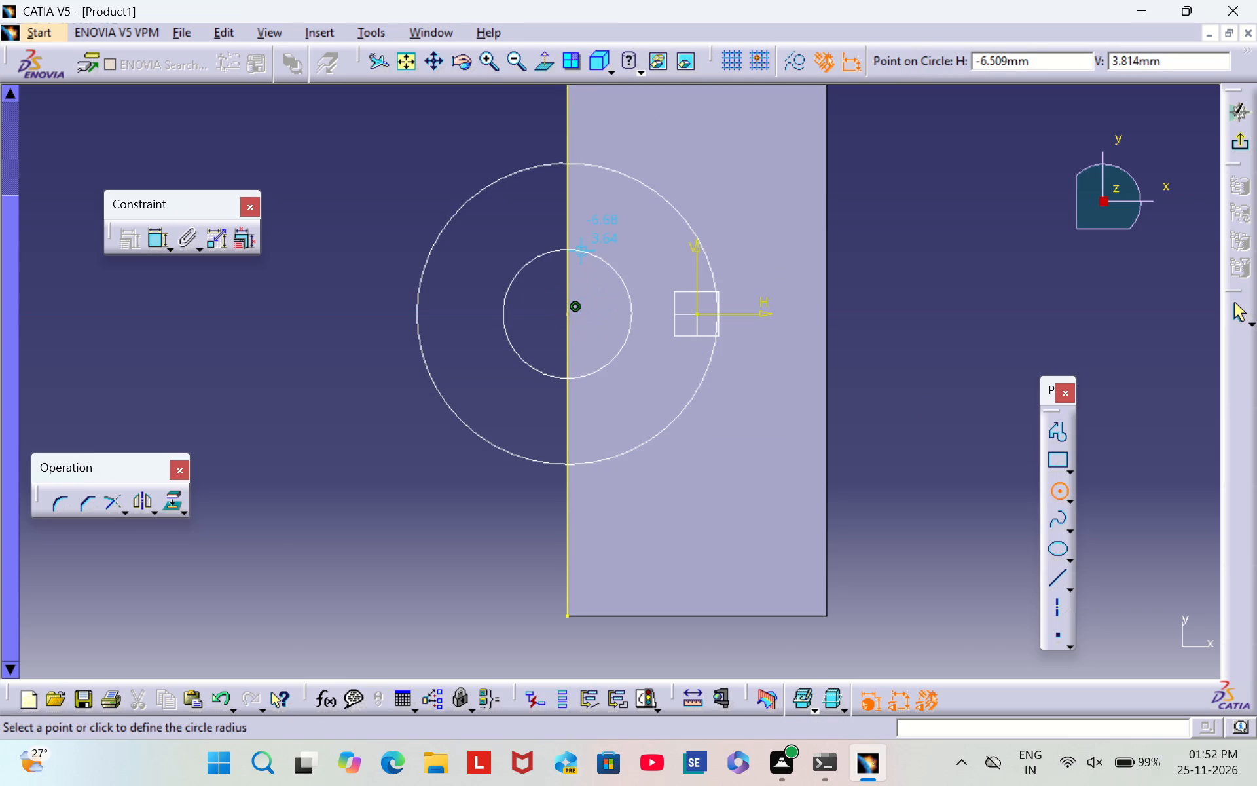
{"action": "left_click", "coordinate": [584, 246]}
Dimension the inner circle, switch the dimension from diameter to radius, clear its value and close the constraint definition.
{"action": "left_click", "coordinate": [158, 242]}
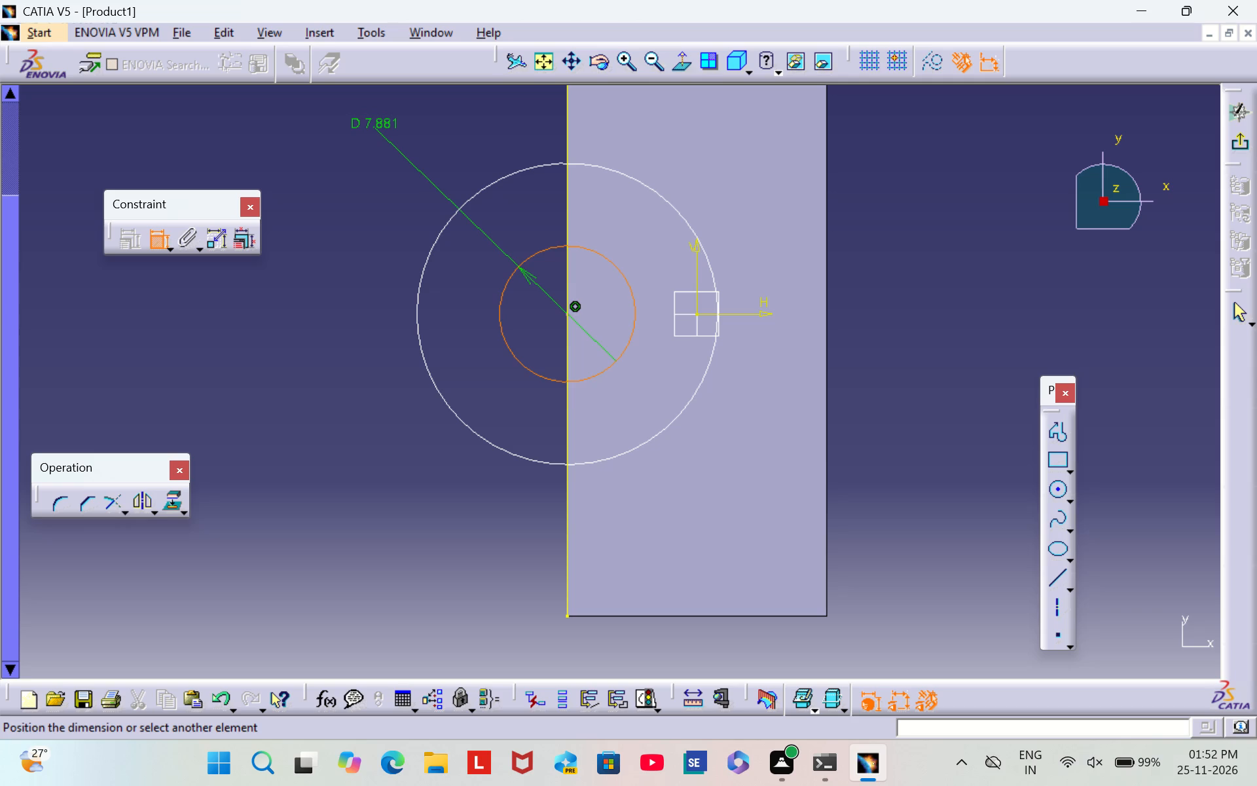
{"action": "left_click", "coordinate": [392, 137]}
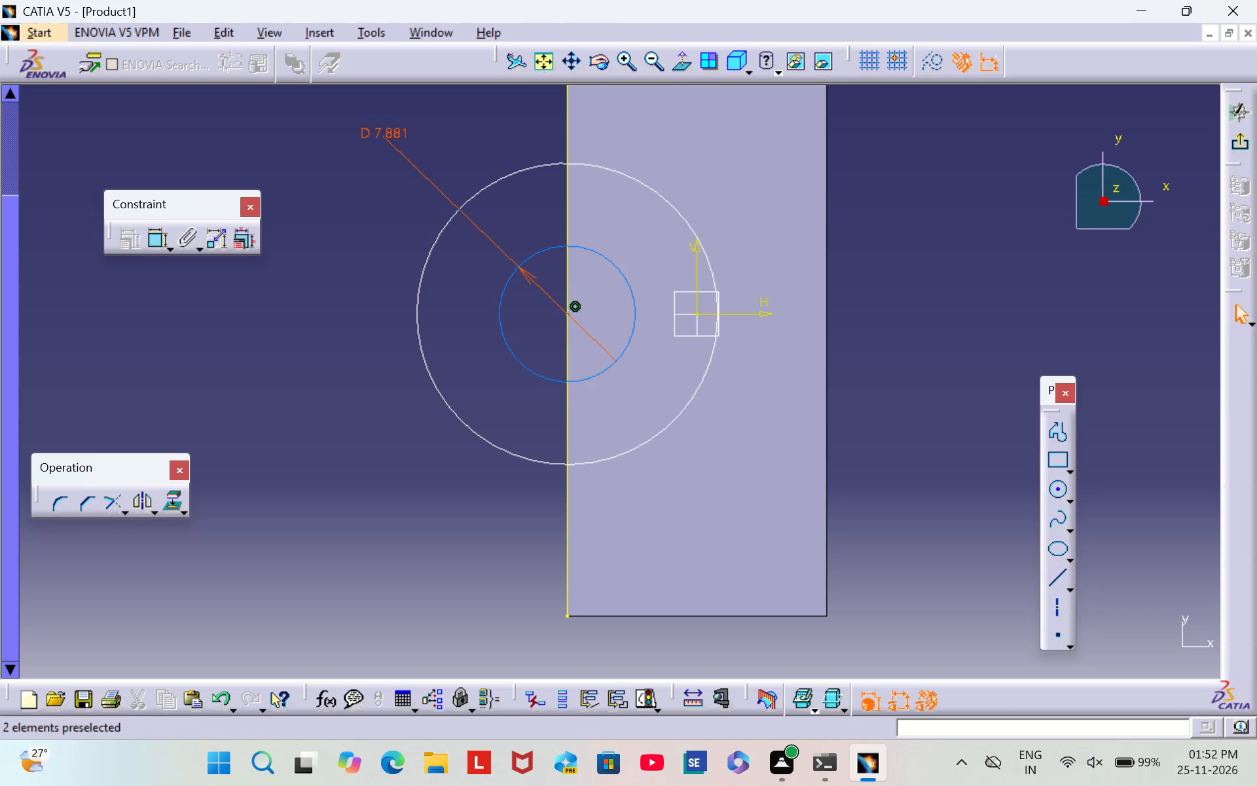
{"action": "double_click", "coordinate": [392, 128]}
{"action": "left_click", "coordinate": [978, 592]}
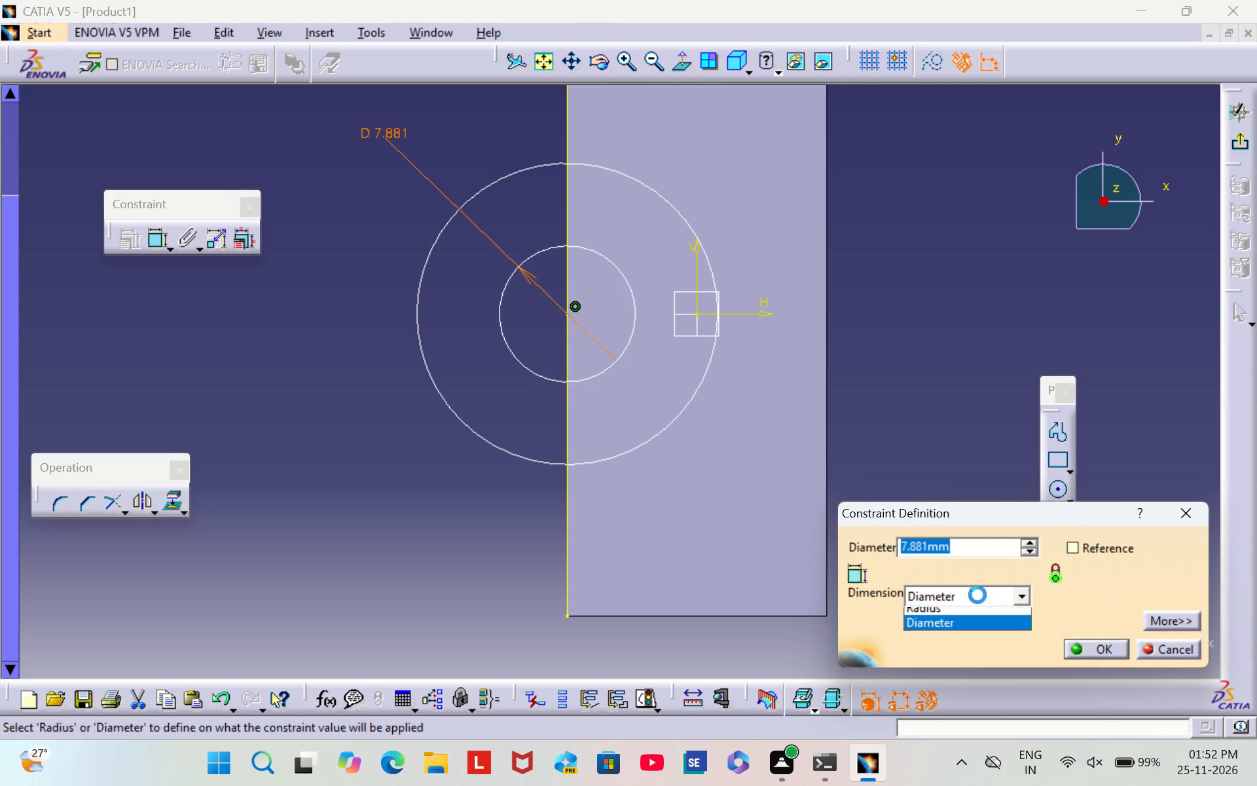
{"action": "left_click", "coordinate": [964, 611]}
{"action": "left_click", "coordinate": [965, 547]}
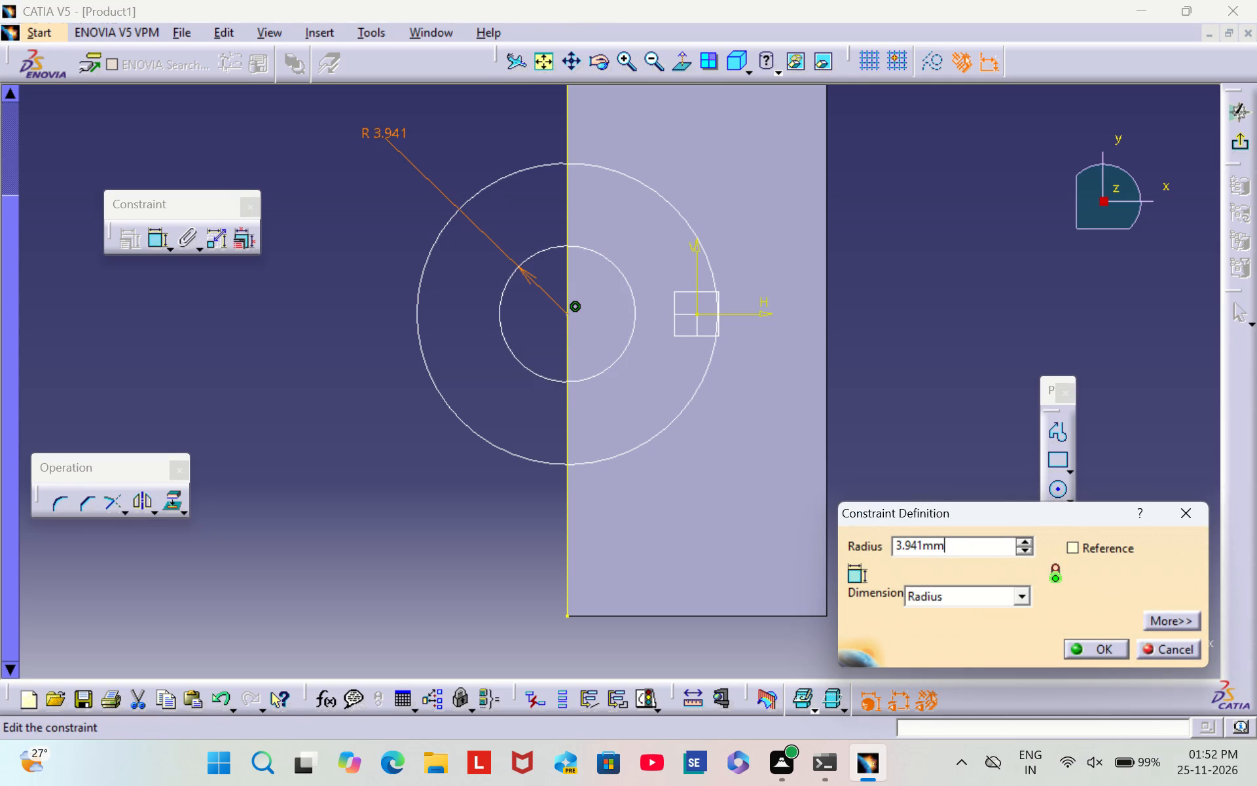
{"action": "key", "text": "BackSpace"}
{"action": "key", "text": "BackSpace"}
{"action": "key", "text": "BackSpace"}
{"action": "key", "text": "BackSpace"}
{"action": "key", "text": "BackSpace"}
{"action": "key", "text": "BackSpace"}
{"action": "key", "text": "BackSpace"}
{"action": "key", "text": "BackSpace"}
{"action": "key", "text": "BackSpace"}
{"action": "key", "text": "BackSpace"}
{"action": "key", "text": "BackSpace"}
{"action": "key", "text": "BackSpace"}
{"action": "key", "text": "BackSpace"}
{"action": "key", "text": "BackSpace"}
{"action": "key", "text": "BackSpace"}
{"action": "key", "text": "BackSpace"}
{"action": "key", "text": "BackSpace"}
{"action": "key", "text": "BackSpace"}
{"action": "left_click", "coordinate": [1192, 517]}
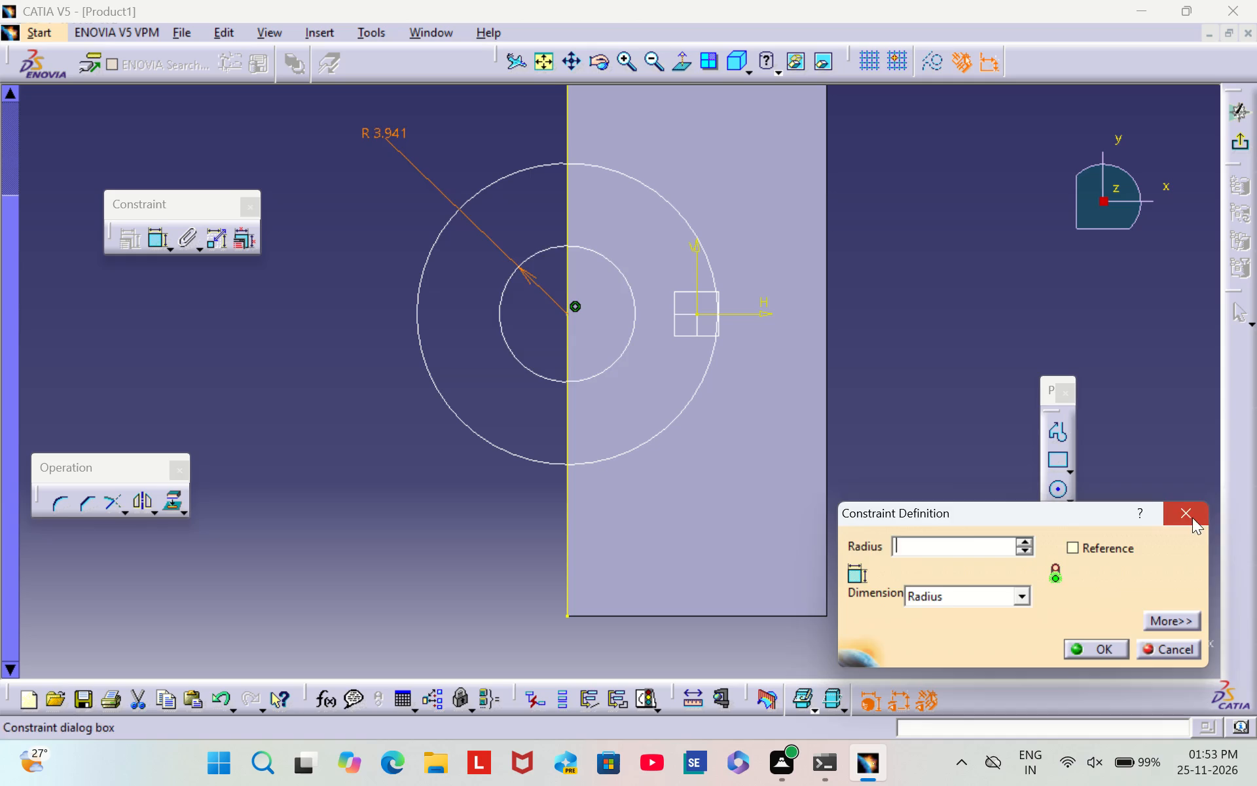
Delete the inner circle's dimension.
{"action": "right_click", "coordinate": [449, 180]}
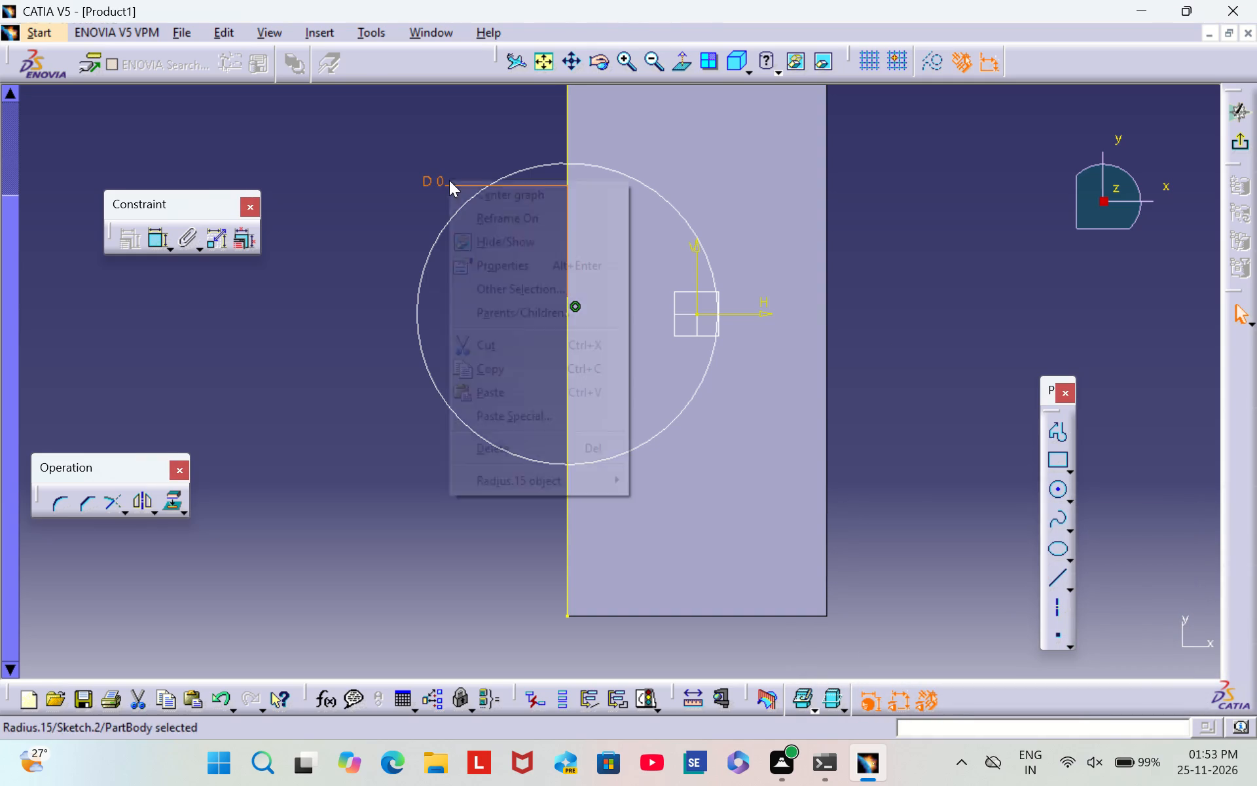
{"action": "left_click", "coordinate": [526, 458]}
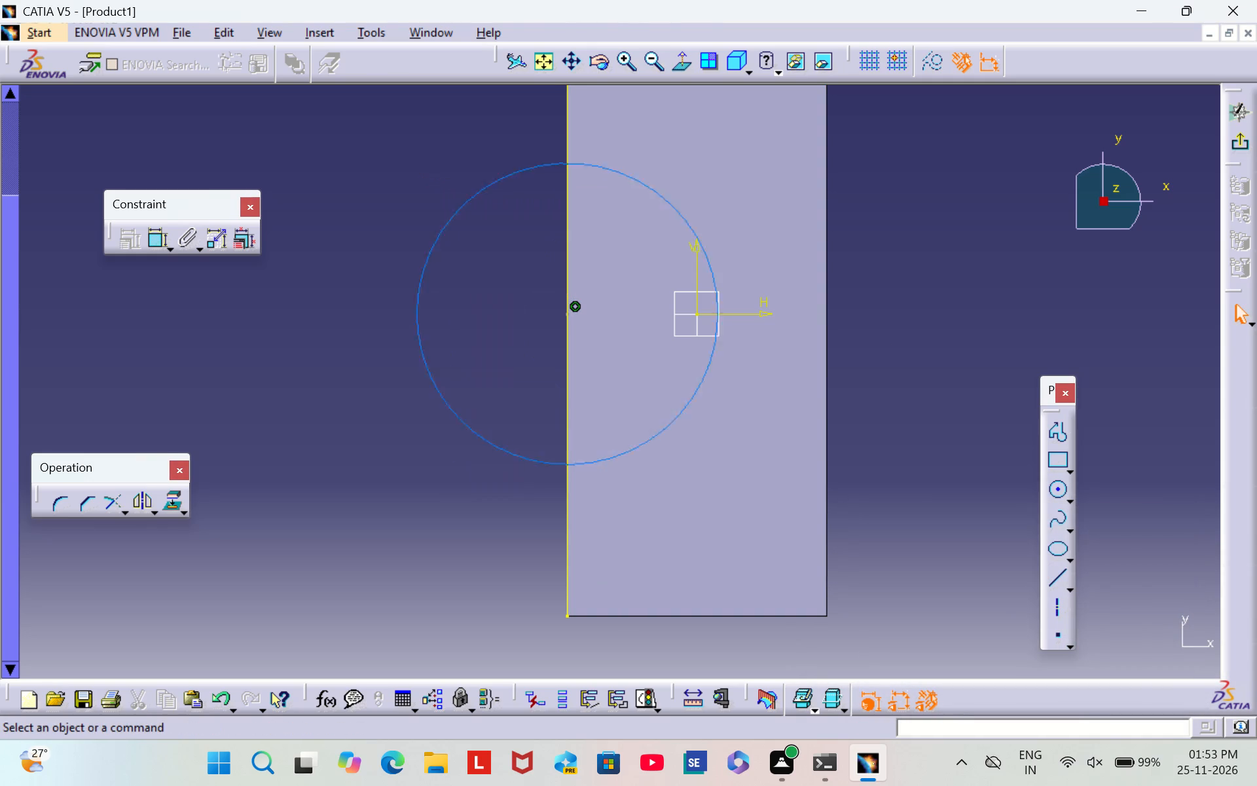
Dimension the larger circle's radius and set it to 17.5 mm.
{"action": "left_click", "coordinate": [146, 233]}
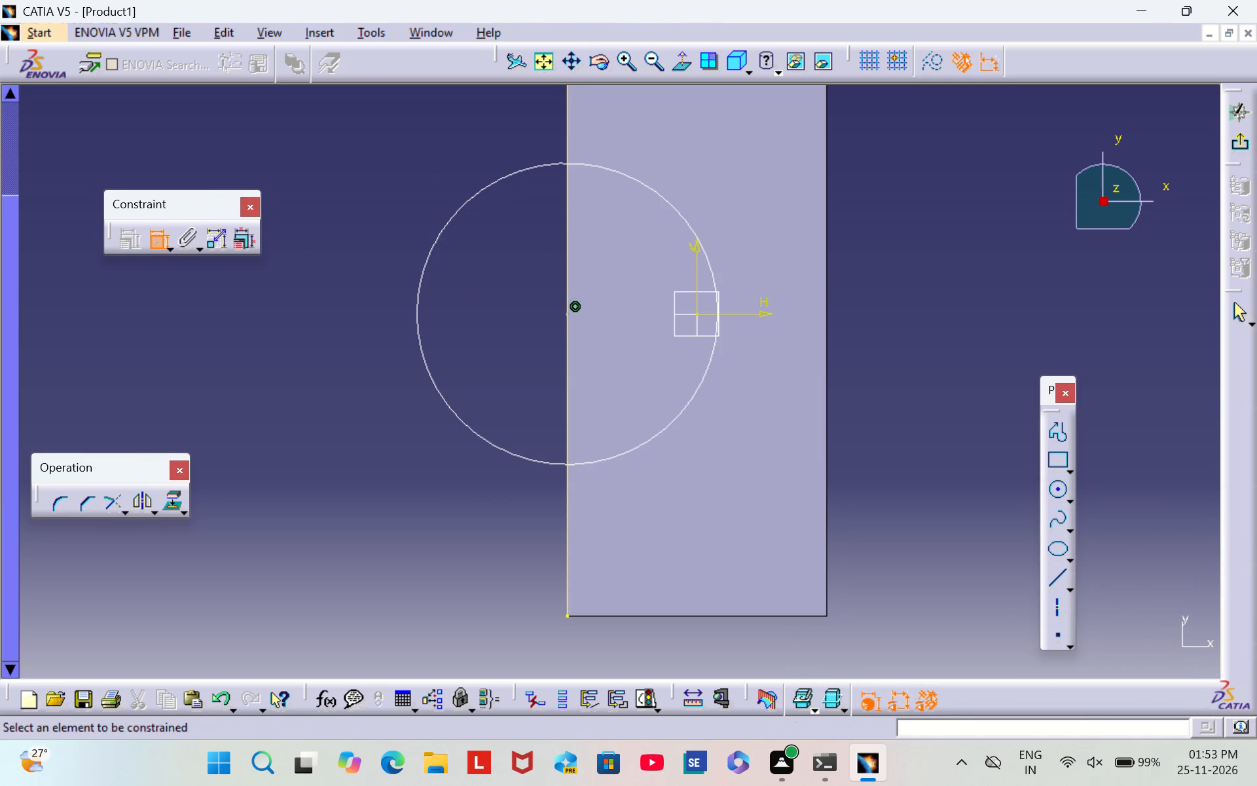
{"action": "left_click", "coordinate": [451, 218]}
{"action": "left_click", "coordinate": [397, 166]}
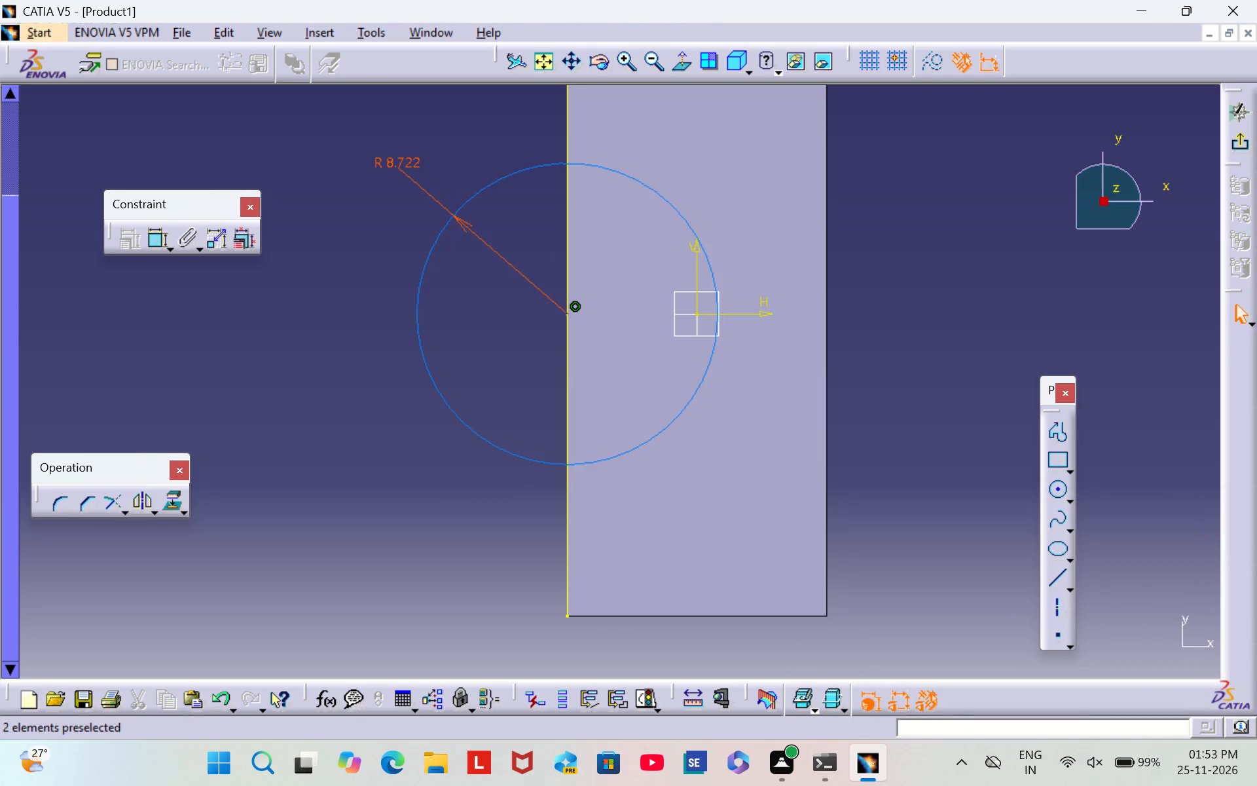
{"action": "double_click", "coordinate": [397, 159]}
{"action": "key", "text": "BackSpace"}
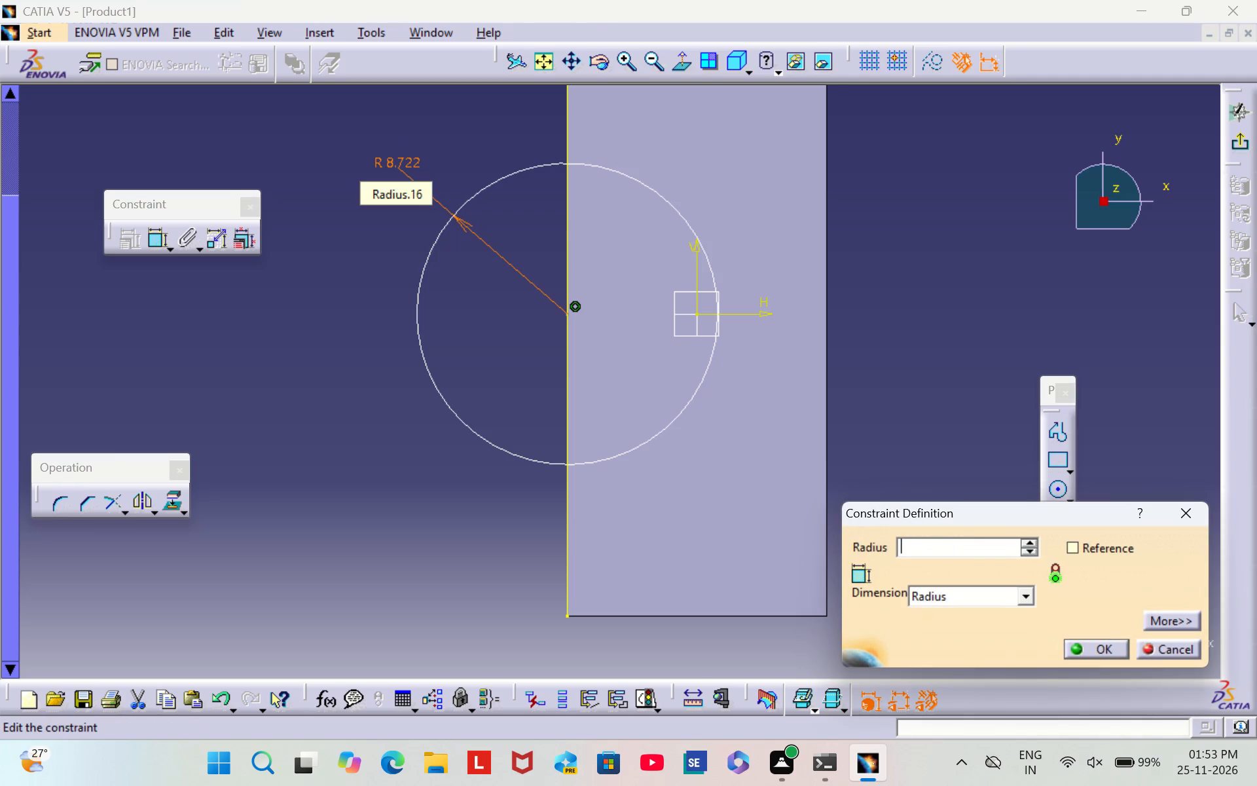
{"action": "type", "text": "17.5"}
{"action": "key", "text": "Return"}
{"action": "left_click", "coordinate": [1057, 187]}
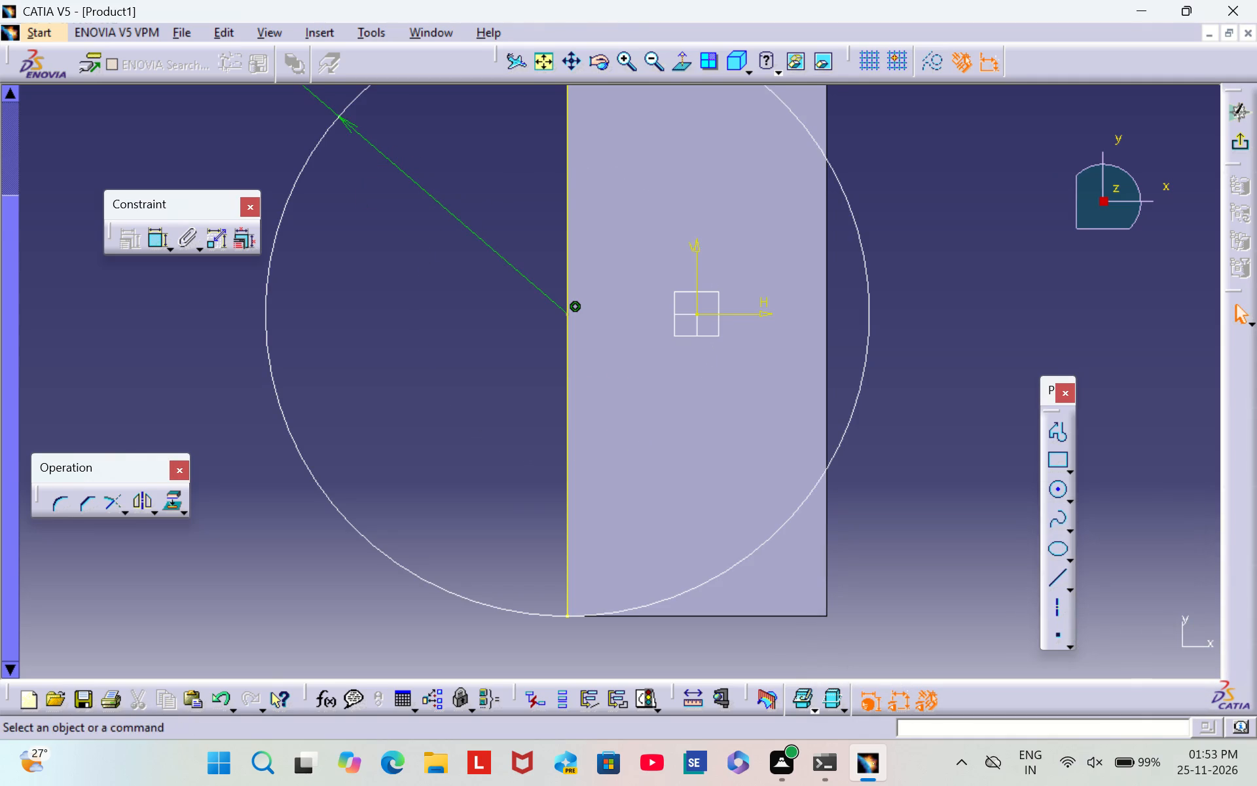
Constrain the R17.5 mm circle to be coincident with the upper endpoint of the projected long edge.
{"action": "middle_click_drag", "start_coordinate": [964, 217], "coordinate": [921, 407]}
{"action": "scroll", "coordinate": [964, 217], "scroll_direction": "down", "scroll_amount": 1}
{"action": "left_click", "coordinate": [650, 57]}
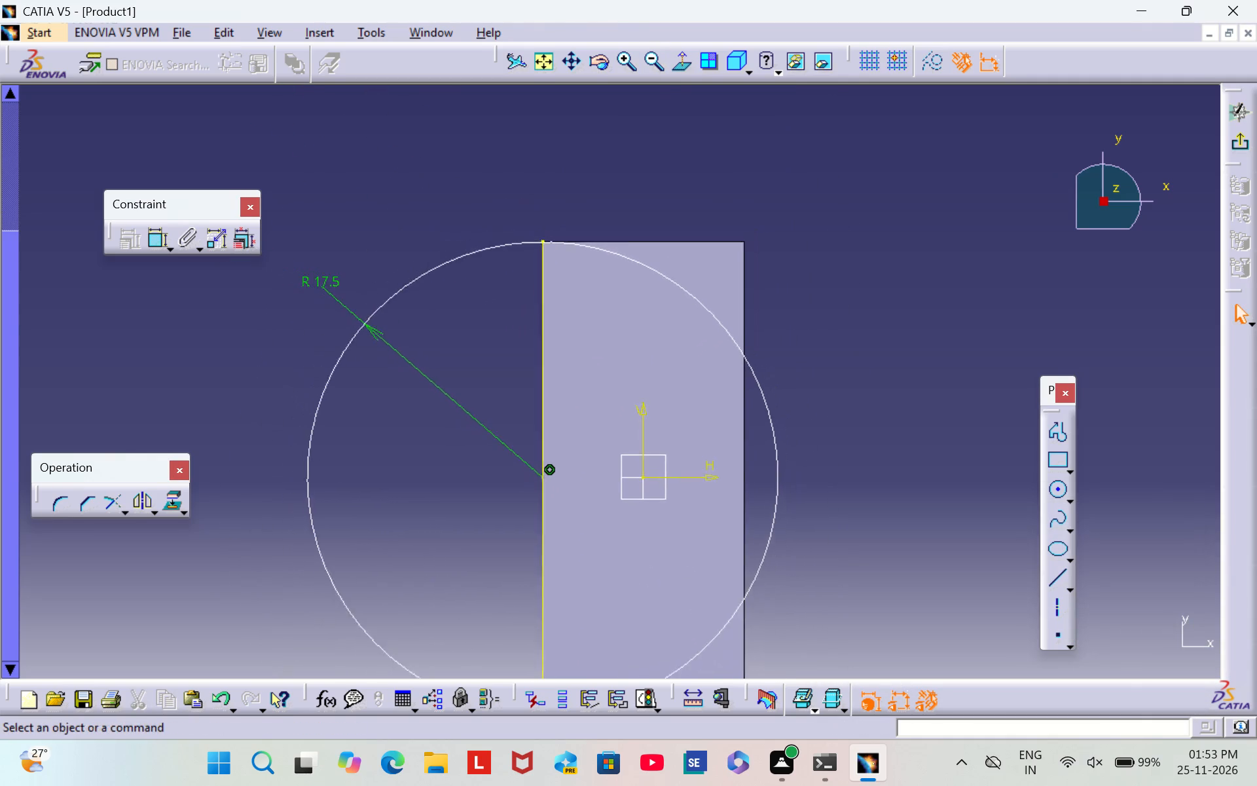
{"action": "double_click", "coordinate": [162, 247]}
{"action": "double_click", "coordinate": [162, 245]}
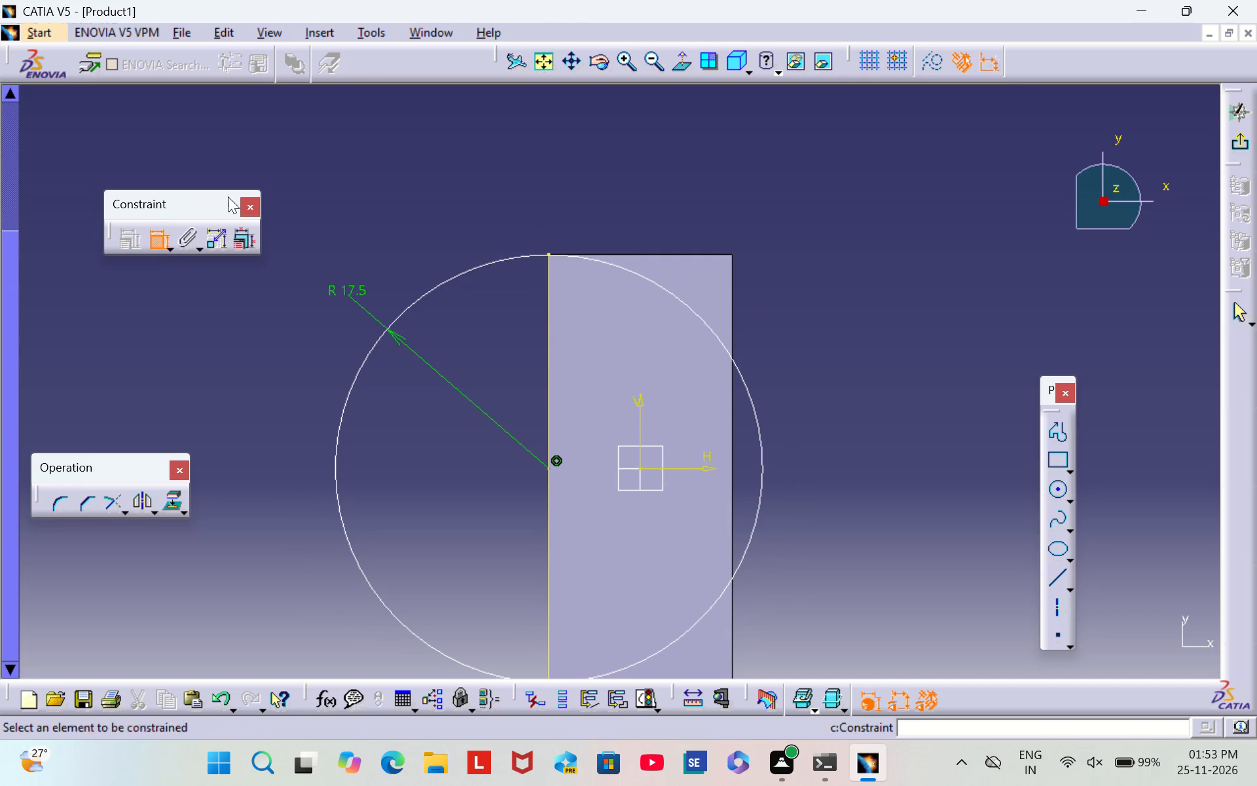
{"action": "triple_click", "coordinate": [622, 52]}
{"action": "triple_click", "coordinate": [623, 51]}
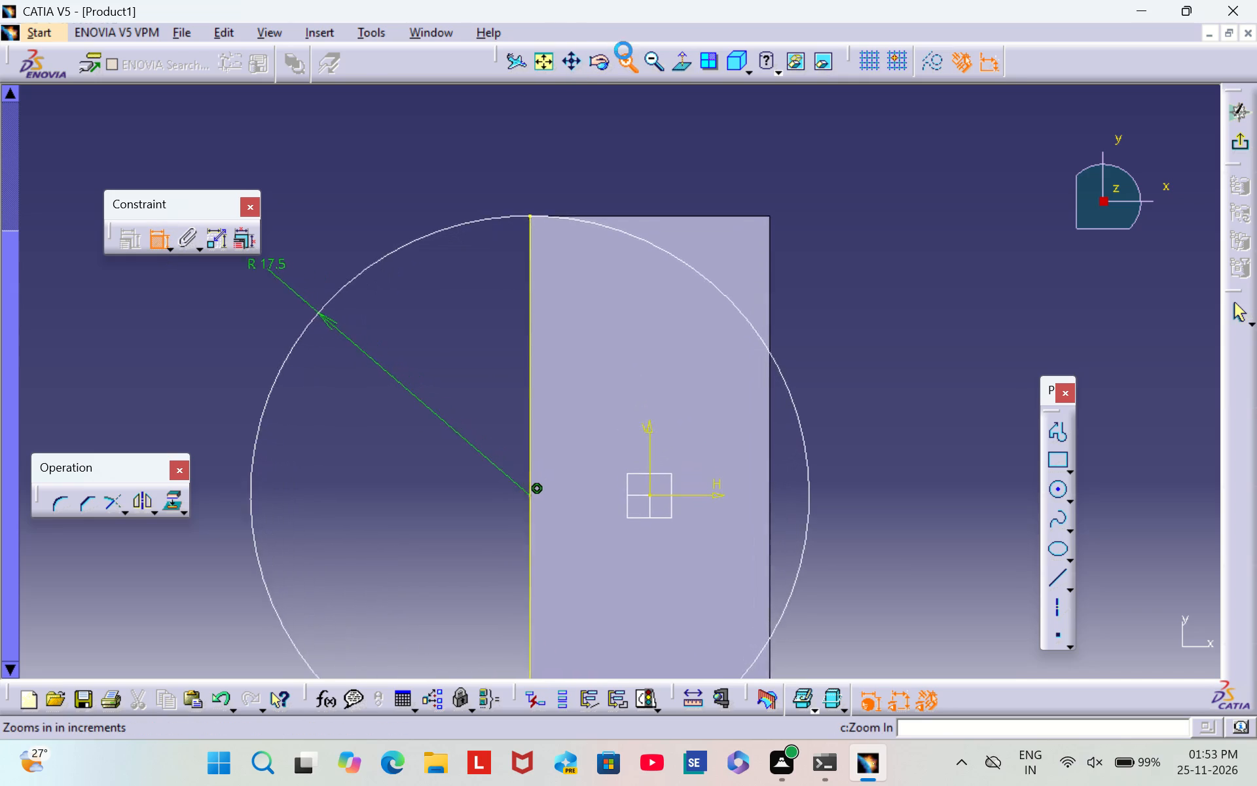
{"action": "double_click", "coordinate": [623, 50]}
{"action": "middle_click_drag", "start_coordinate": [638, 252], "coordinate": [648, 311]}
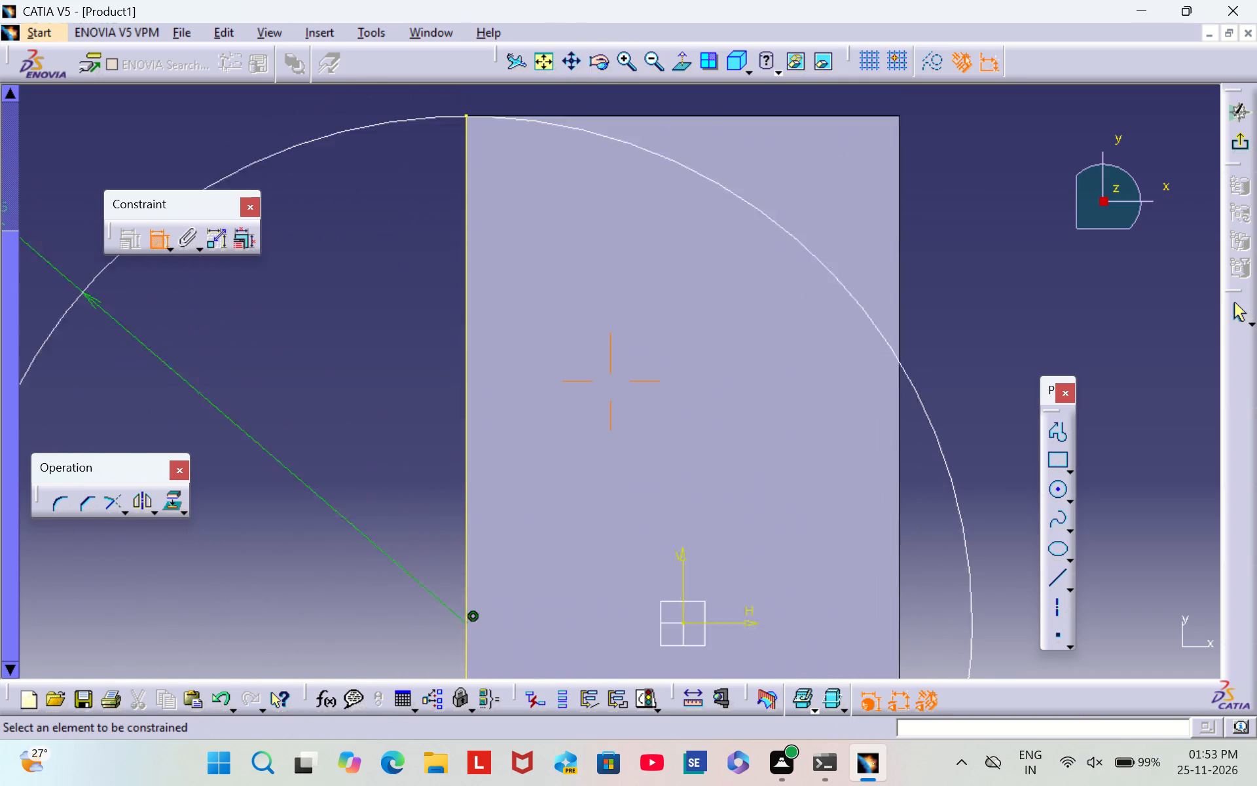
{"action": "middle_click_drag", "start_coordinate": [648, 311], "coordinate": [708, 359]}
{"action": "middle_click_drag", "start_coordinate": [642, 414], "coordinate": [685, 402]}
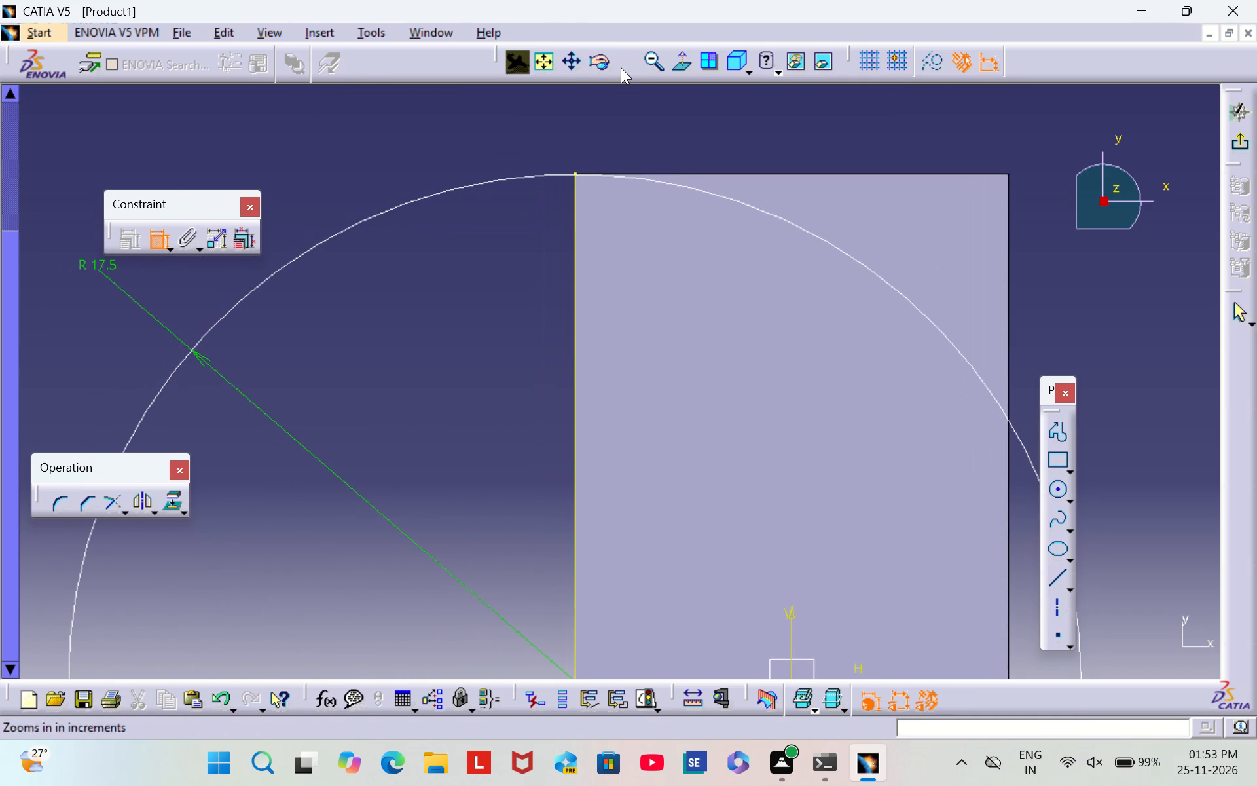
{"action": "triple_click", "coordinate": [621, 67]}
{"action": "triple_click", "coordinate": [621, 65]}
{"action": "left_click", "coordinate": [623, 64]}
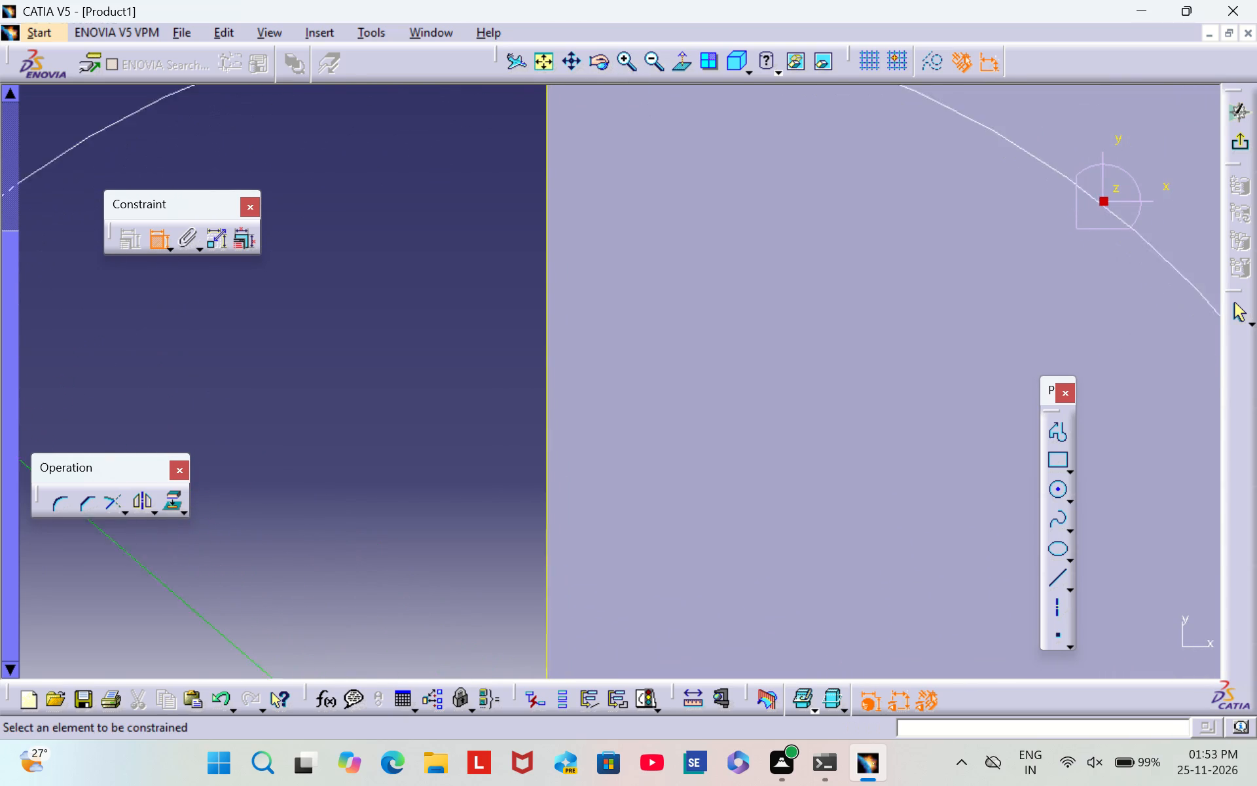
{"action": "middle_click_drag", "start_coordinate": [685, 265], "coordinate": [759, 595]}
{"action": "middle_click_drag", "start_coordinate": [759, 175], "coordinate": [767, 549]}
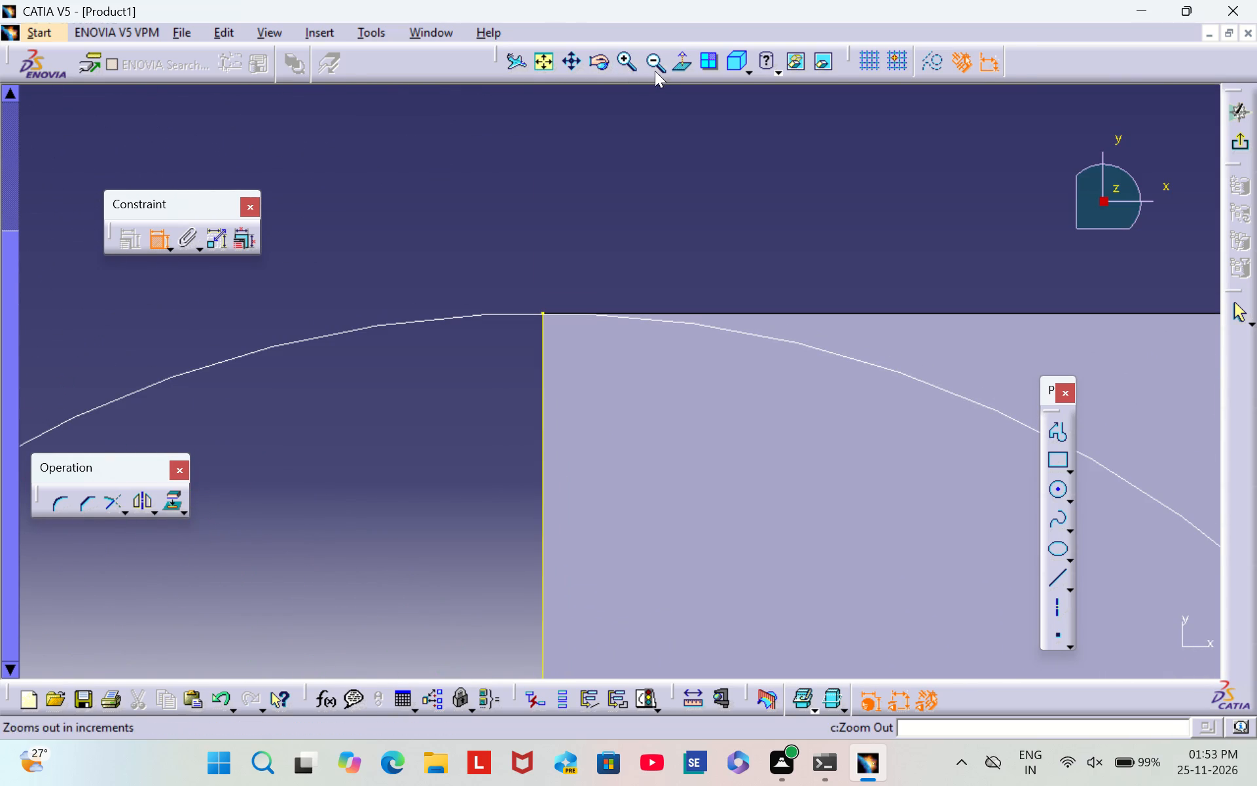
{"action": "triple_click", "coordinate": [627, 60]}
{"action": "triple_click", "coordinate": [627, 60]}
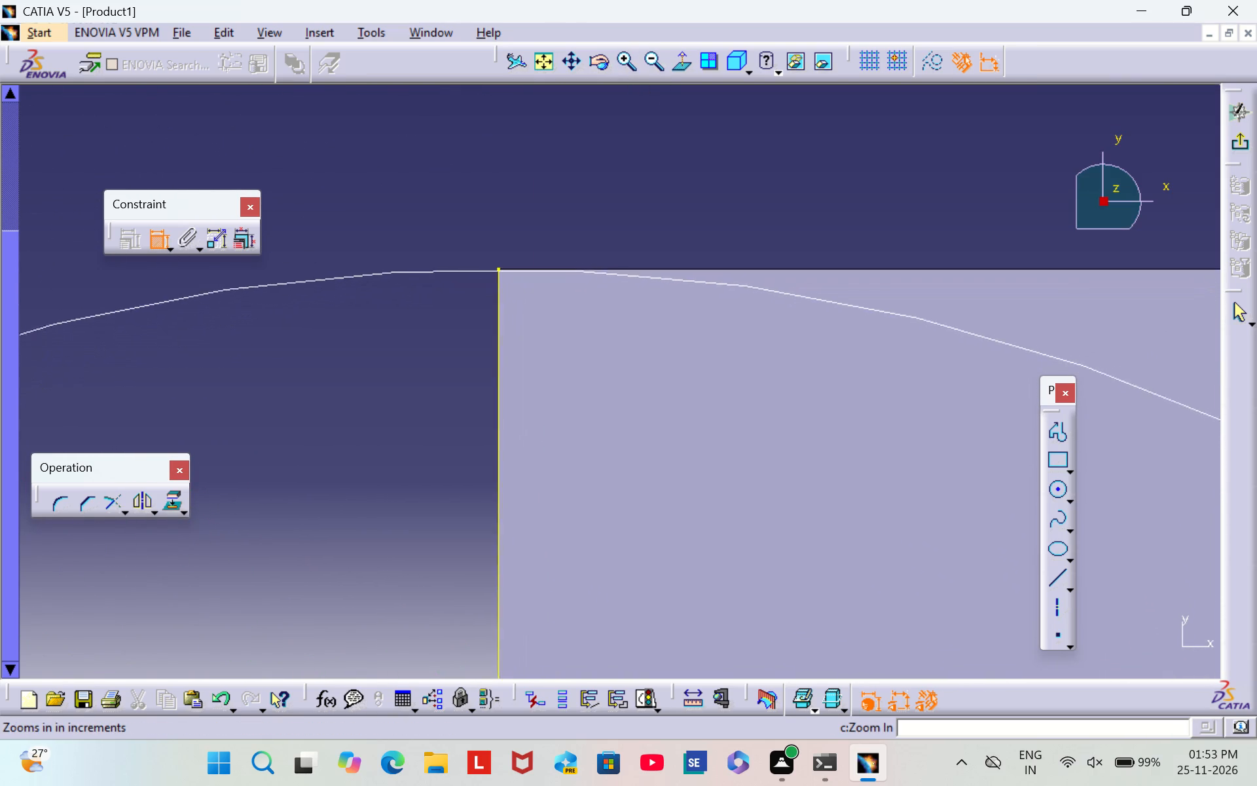
{"action": "middle_click_drag", "start_coordinate": [659, 290], "coordinate": [770, 284]}
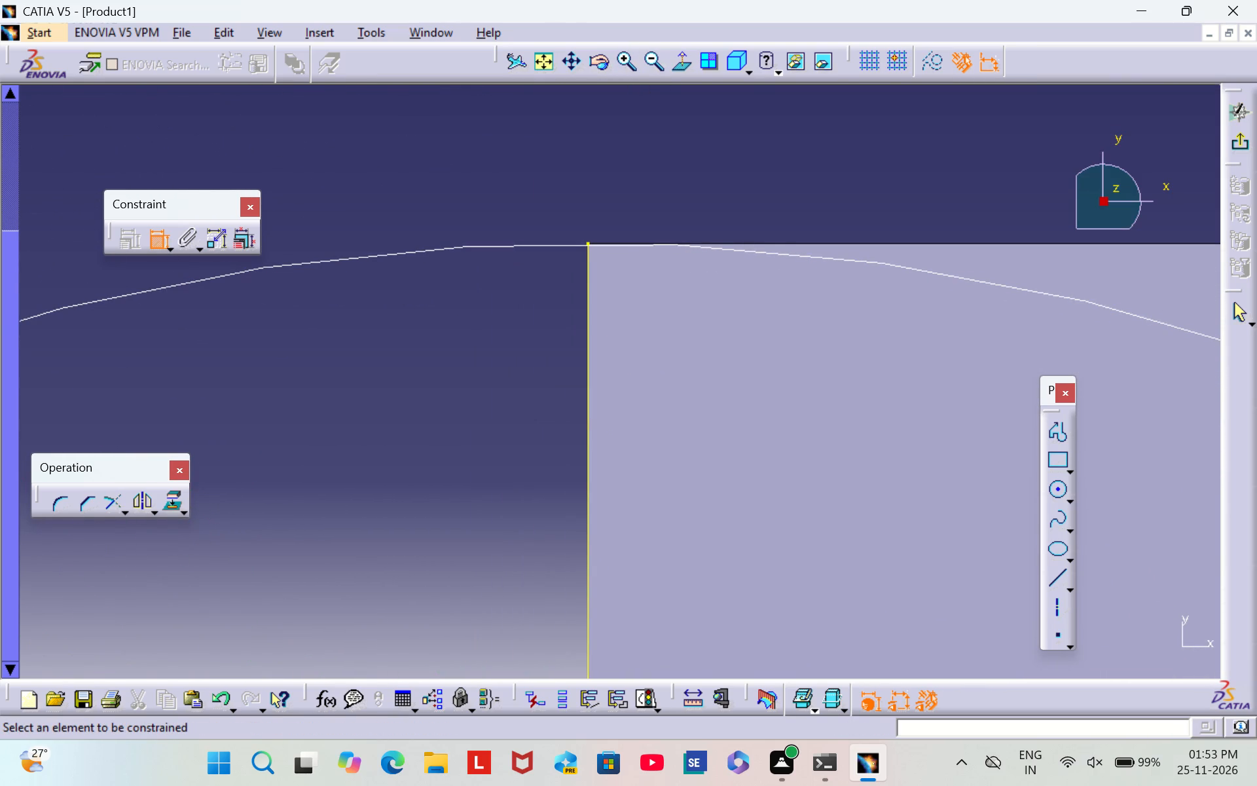
{"action": "left_click", "coordinate": [586, 242]}
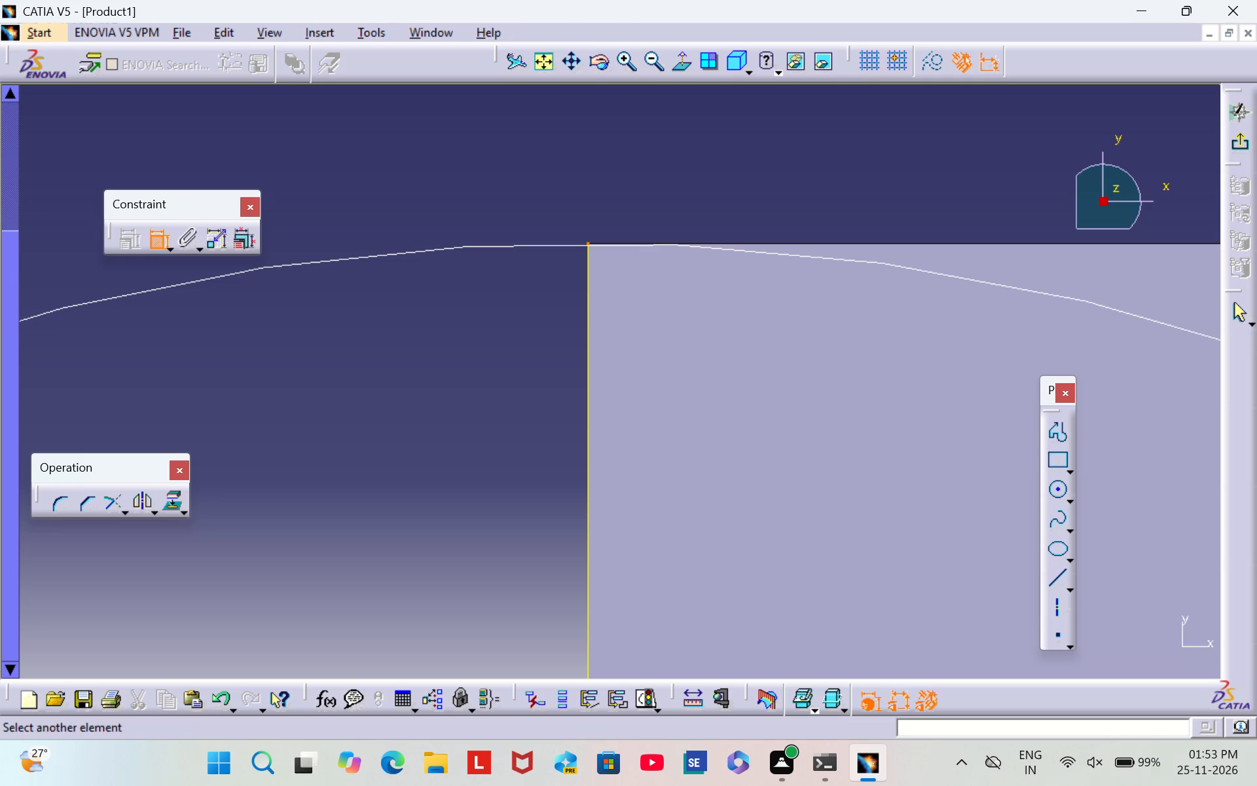
{"action": "left_click", "coordinate": [555, 243]}
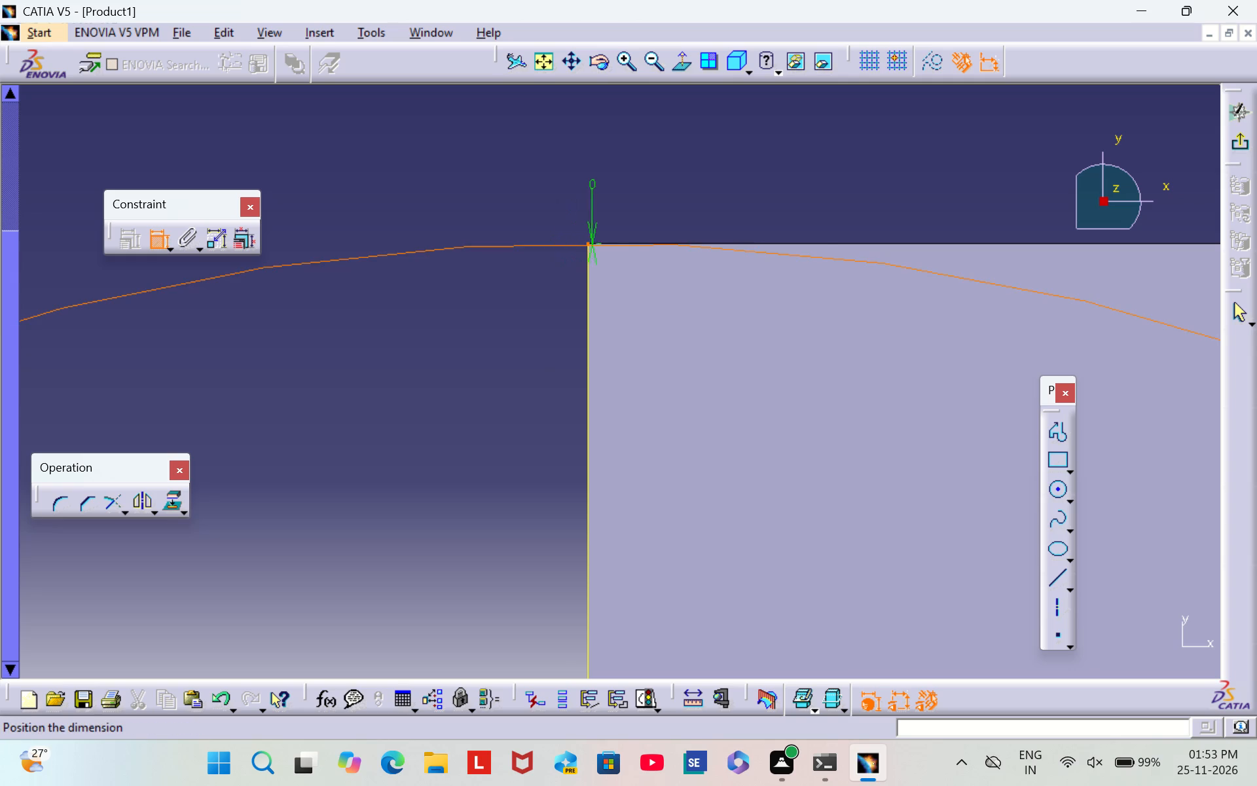
{"action": "right_click", "coordinate": [592, 187]}
{"action": "left_click", "coordinate": [663, 346]}
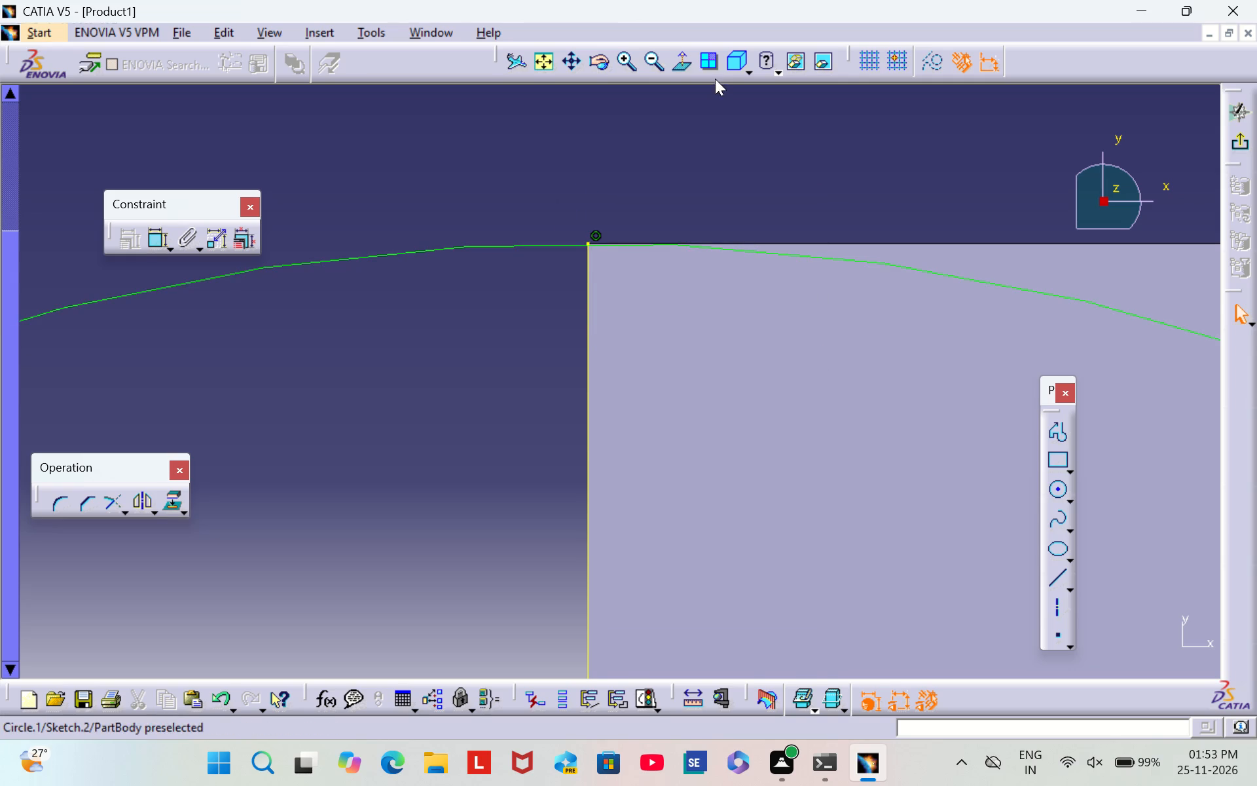
Quick Trim the part of the R17.5 mm circle overlapping the block, keeping the semicircle outside the long edge.
{"action": "triple_click", "coordinate": [647, 56]}
{"action": "triple_click", "coordinate": [647, 54]}
{"action": "triple_click", "coordinate": [649, 54]}
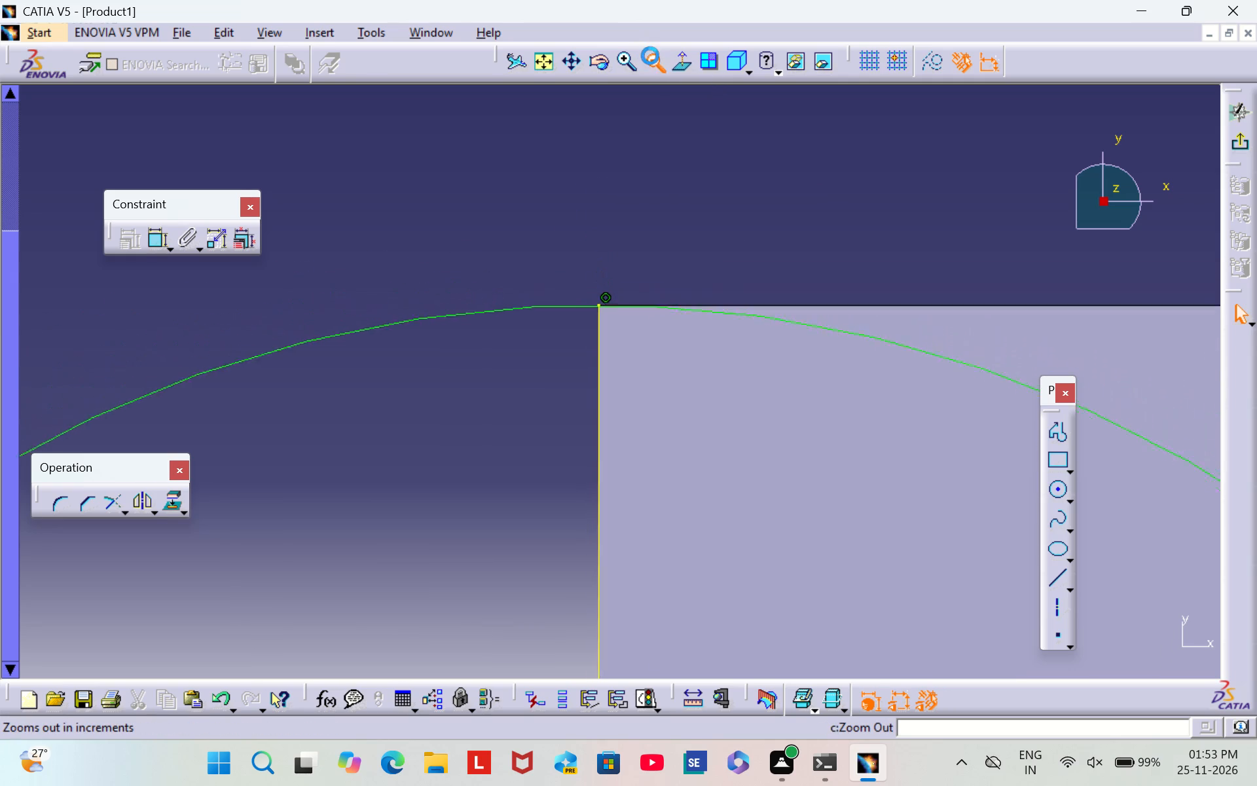
{"action": "triple_click", "coordinate": [650, 56]}
{"action": "triple_click", "coordinate": [650, 56]}
{"action": "triple_click", "coordinate": [650, 56]}
{"action": "left_click", "coordinate": [650, 56]}
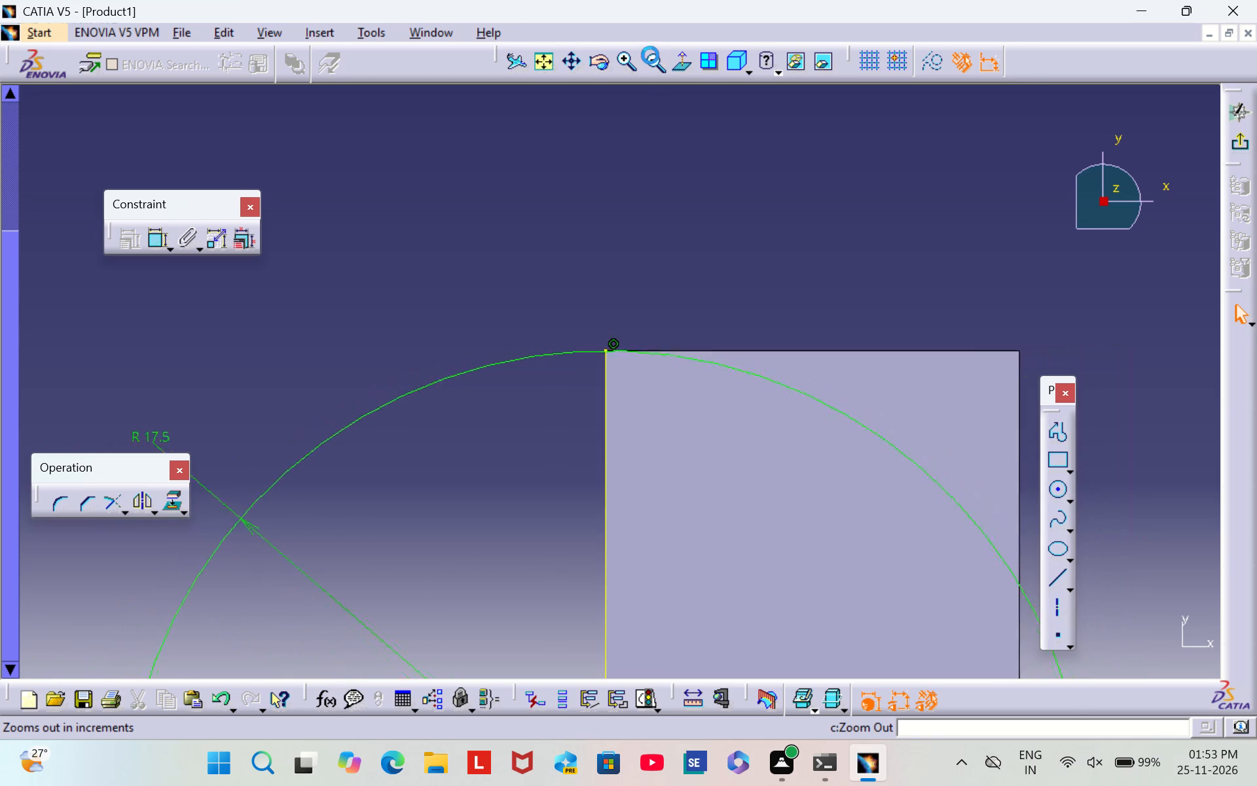
{"action": "middle_click_drag", "start_coordinate": [687, 569], "coordinate": [751, 238]}
{"action": "scroll", "coordinate": [687, 565], "scroll_direction": "down", "scroll_amount": 1}
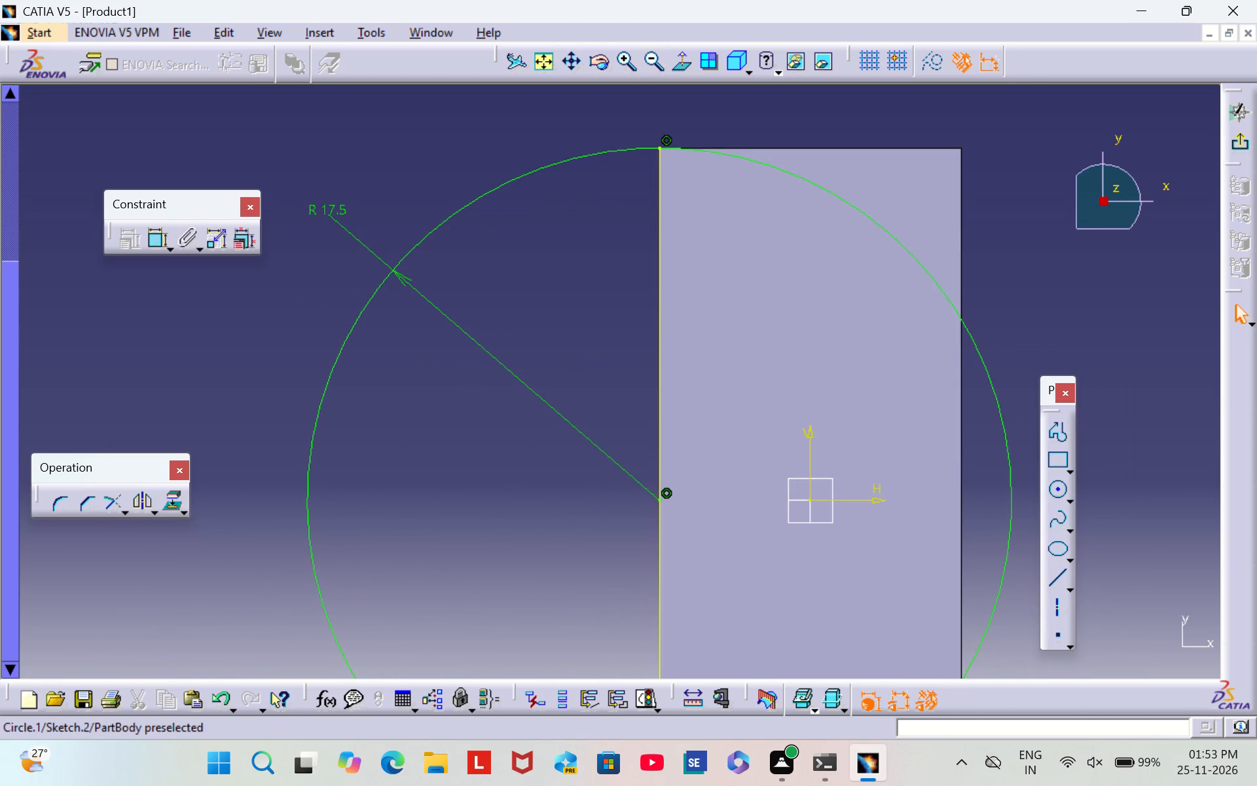
{"action": "left_click", "coordinate": [661, 66]}
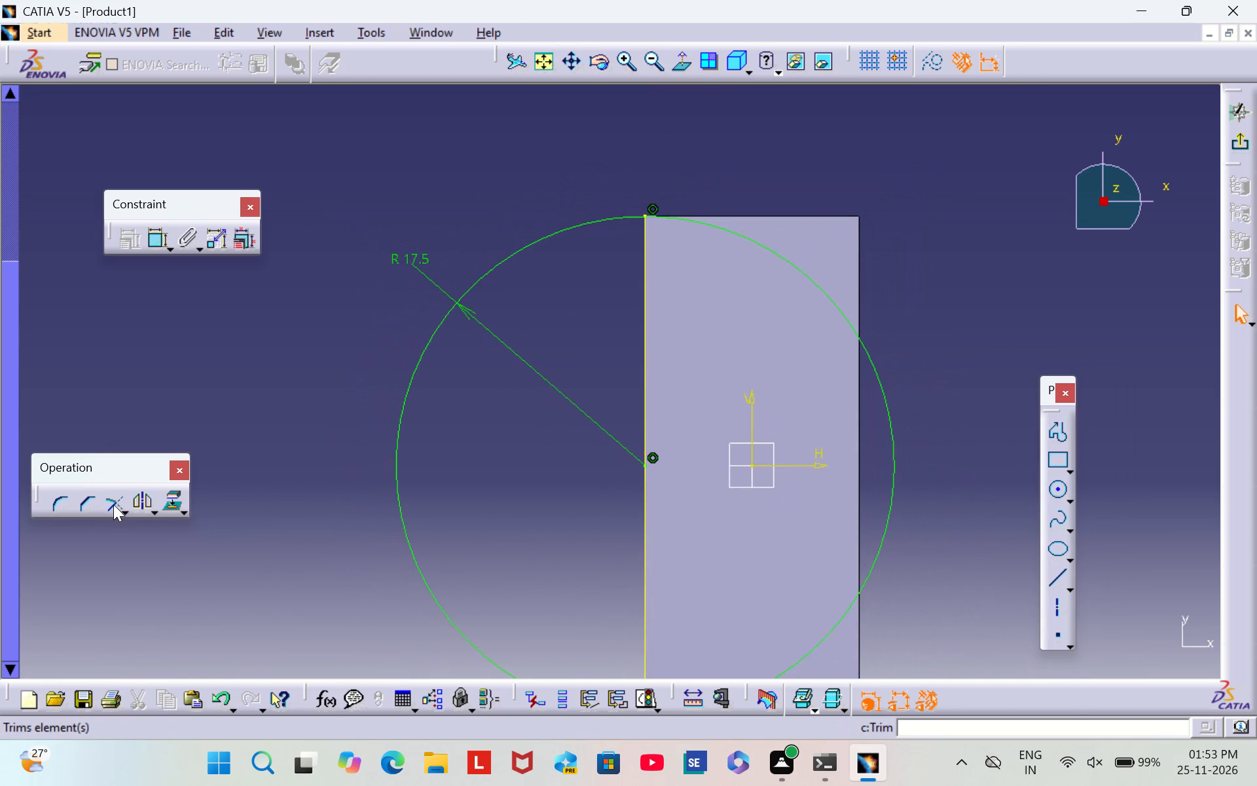
{"action": "left_click", "coordinate": [116, 493]}
{"action": "left_click", "coordinate": [121, 497]}
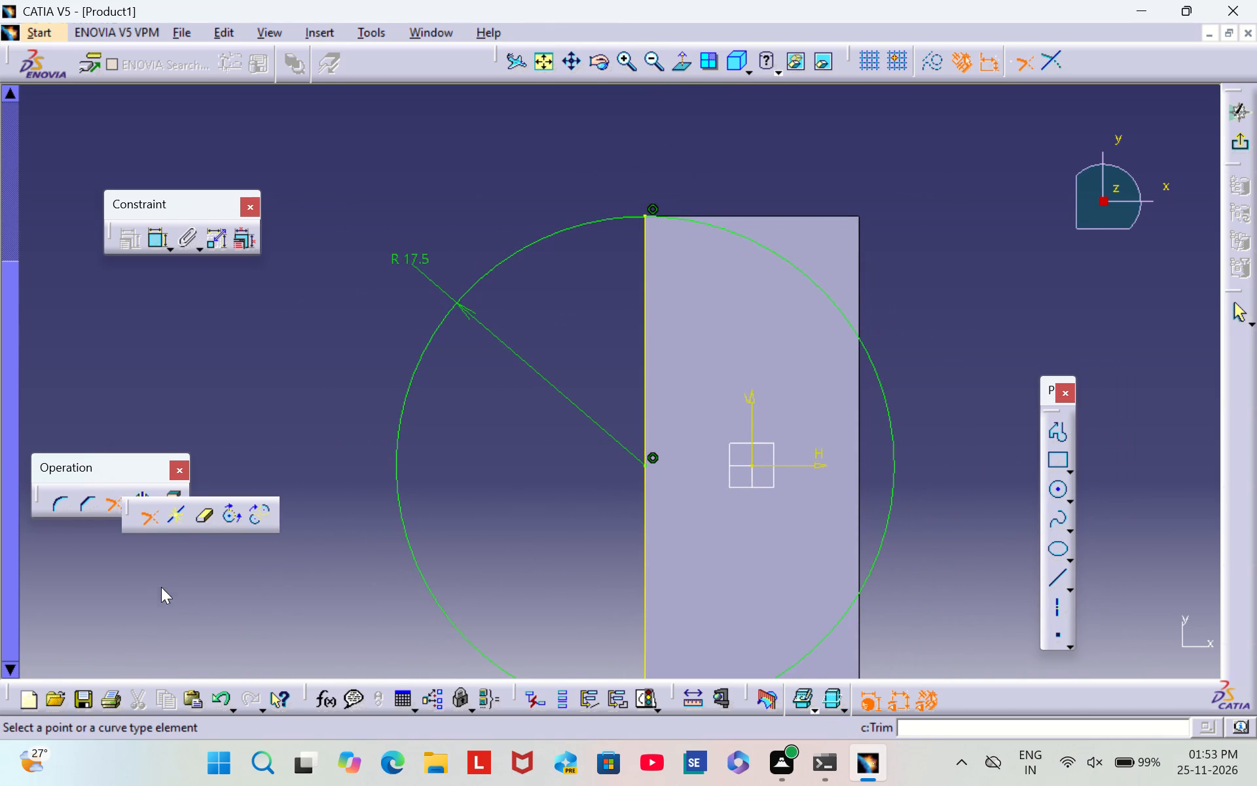
{"action": "left_click", "coordinate": [202, 517]}
{"action": "double_click", "coordinate": [202, 516]}
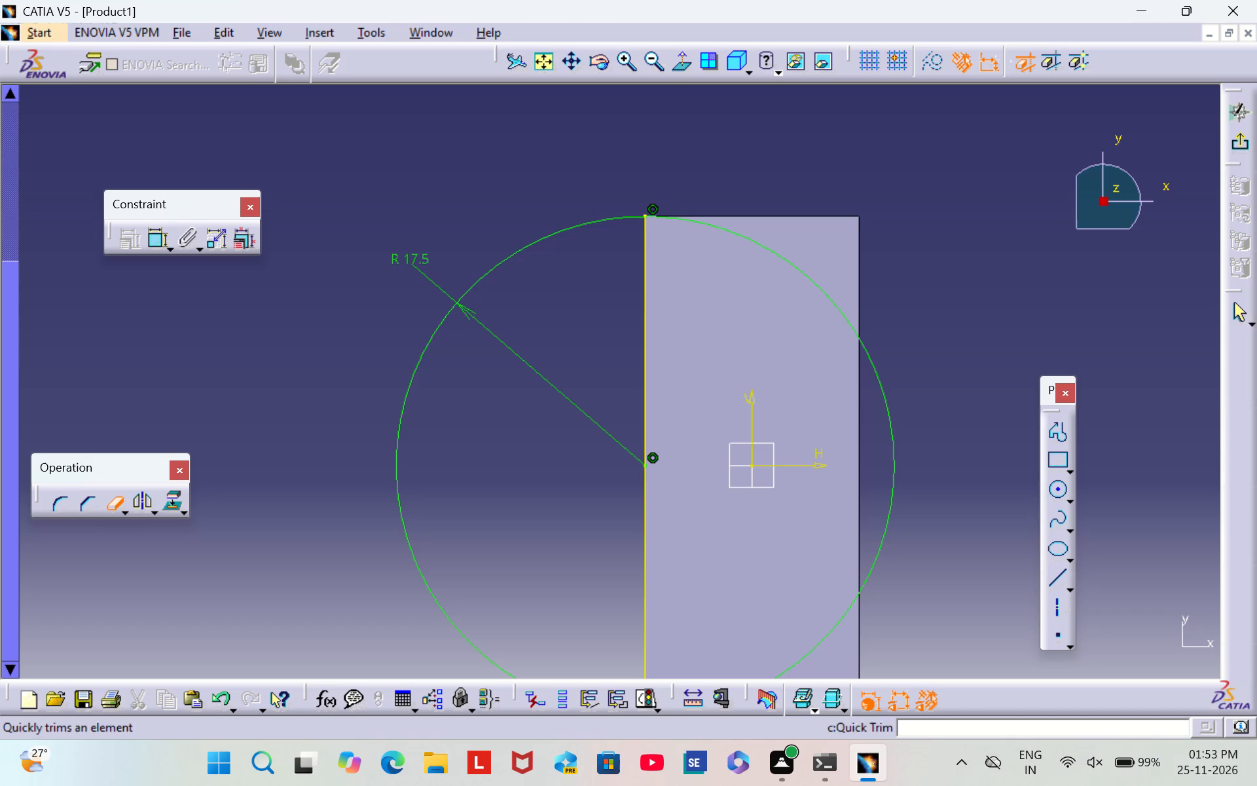
{"action": "left_click", "coordinate": [890, 516]}
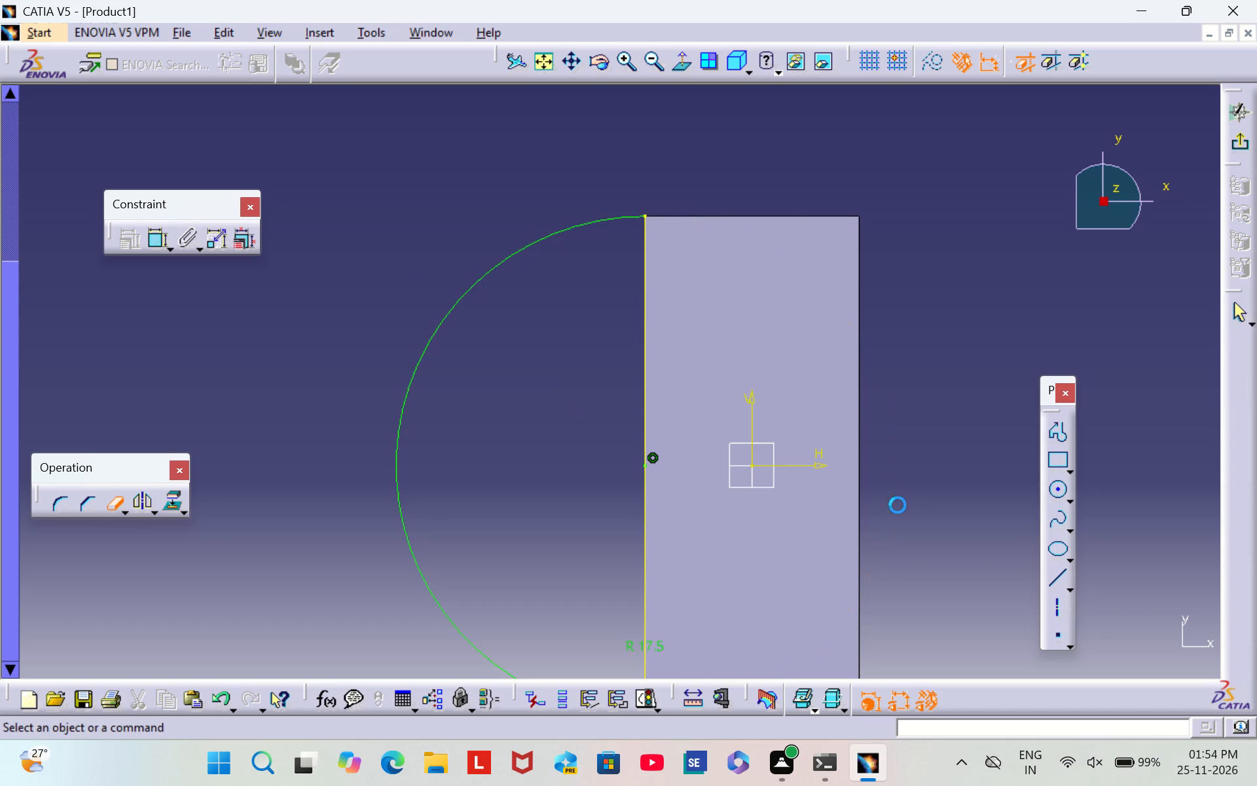
Exit the sketch and pad the semicircular profile 20 mm in the reversed direction, alongside the block.
{"action": "middle_click_drag", "start_coordinate": [909, 530], "coordinate": [855, 362]}
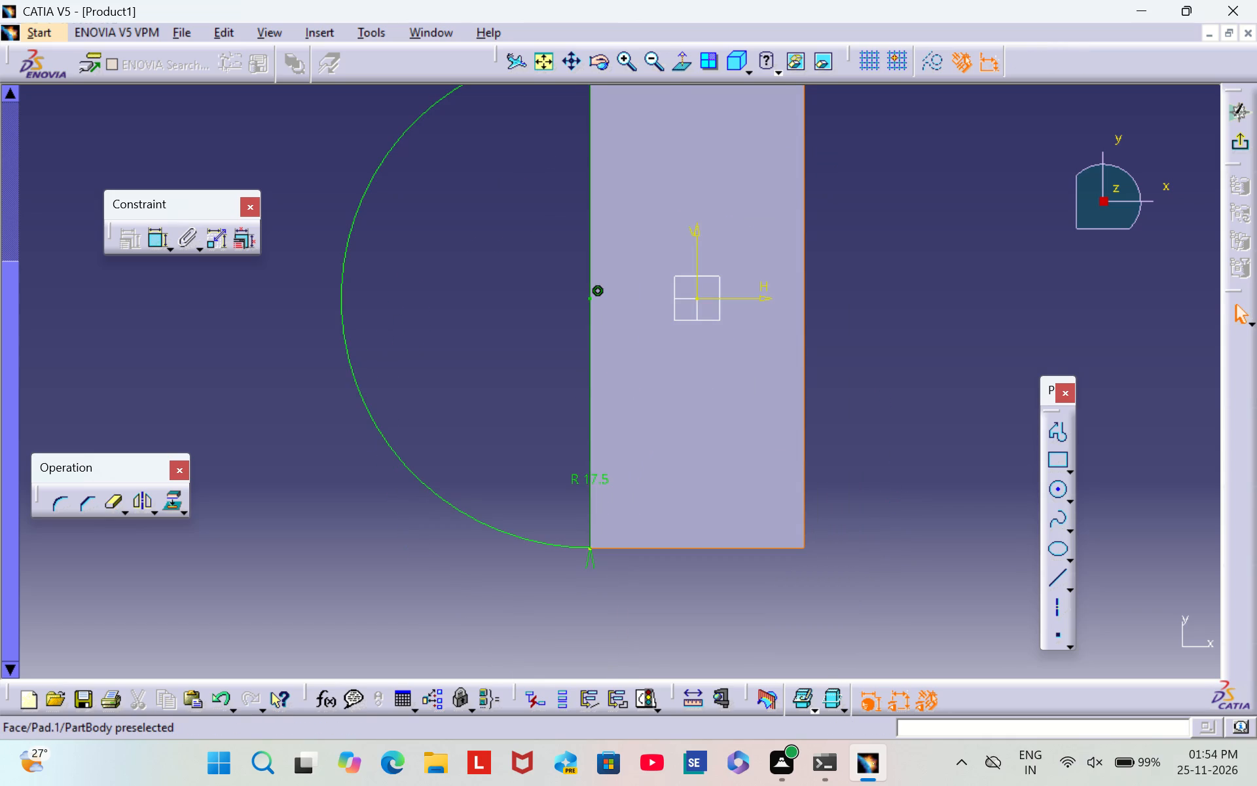
{"action": "left_click", "coordinate": [657, 67]}
{"action": "middle_click_drag", "start_coordinate": [845, 308], "coordinate": [838, 348]}
{"action": "left_click", "coordinate": [1242, 152]}
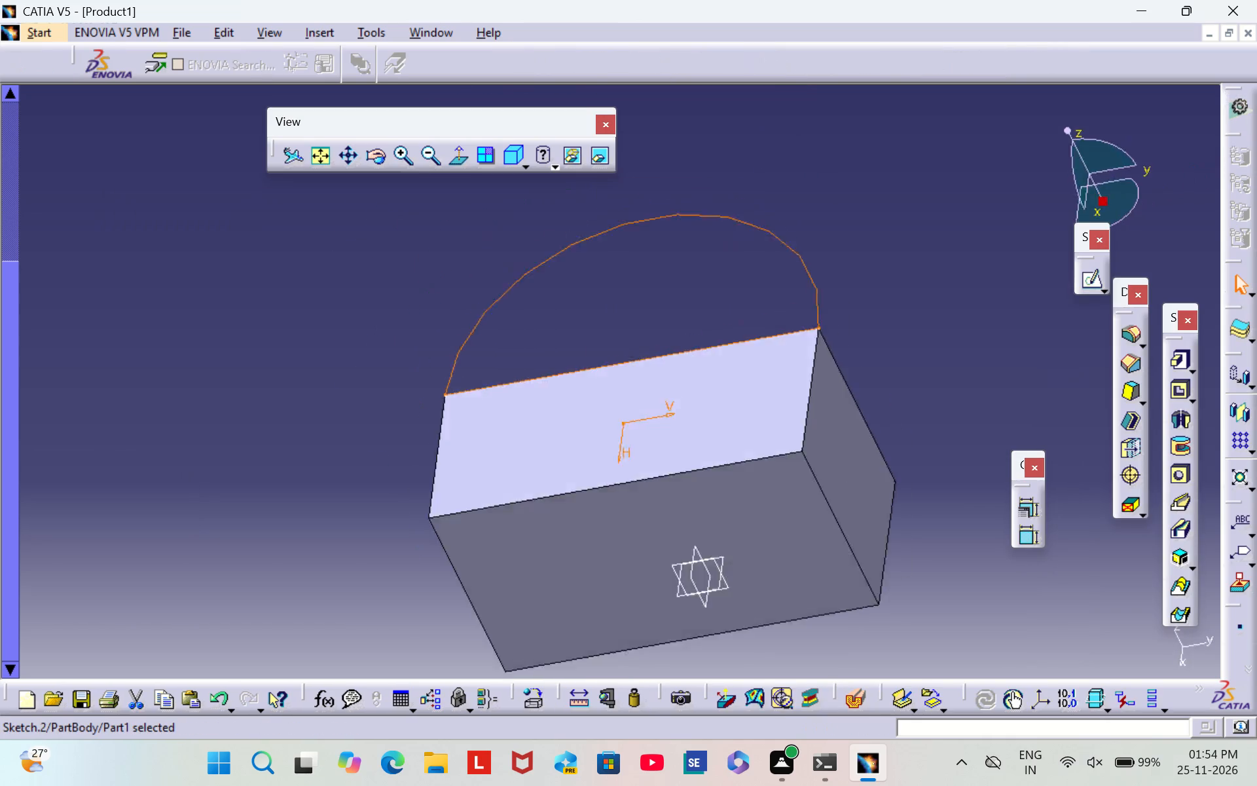
{"action": "left_click", "coordinate": [1179, 364]}
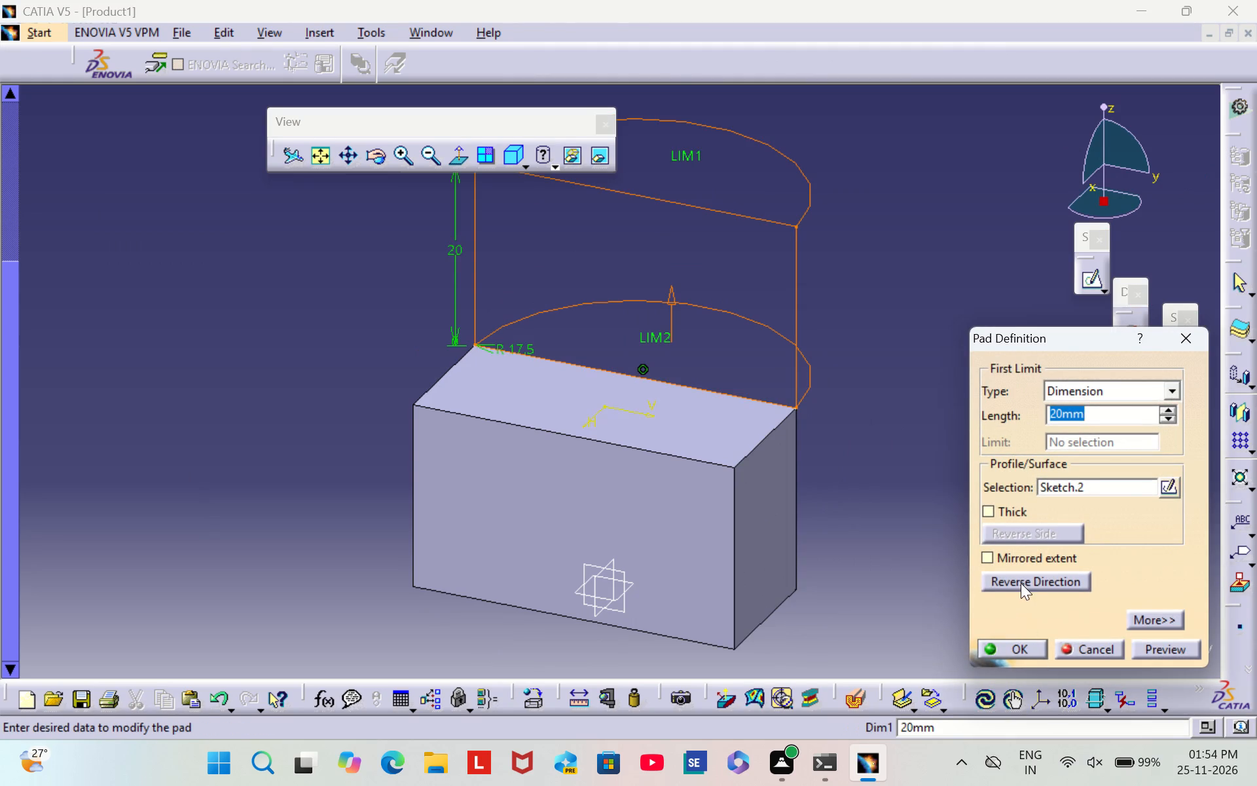
{"action": "left_click", "coordinate": [1021, 583]}
{"action": "left_click", "coordinate": [1013, 651]}
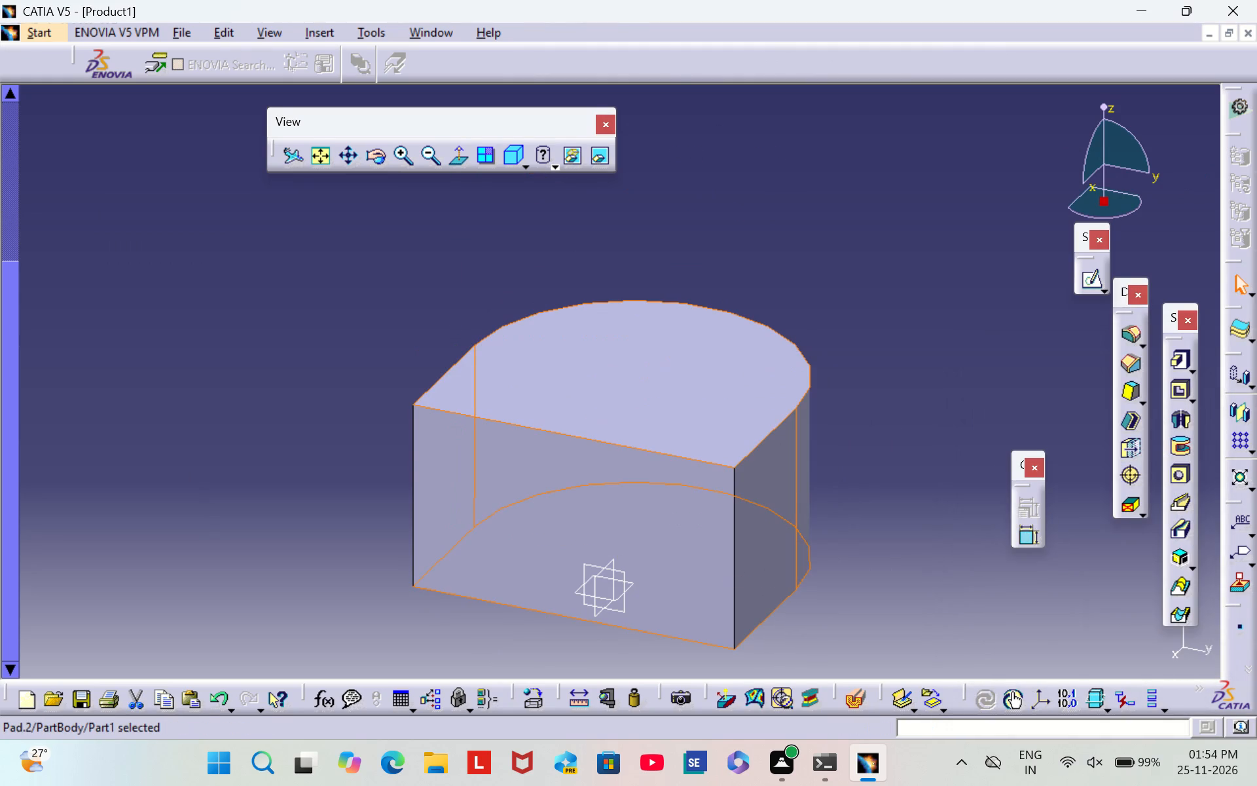
{"action": "left_click", "coordinate": [949, 351]}
Start a sketch on the part's top face and draw a circle about 8 mm in radius, centred on the H axis inside the rounded end.
{"action": "left_click", "coordinate": [632, 375]}
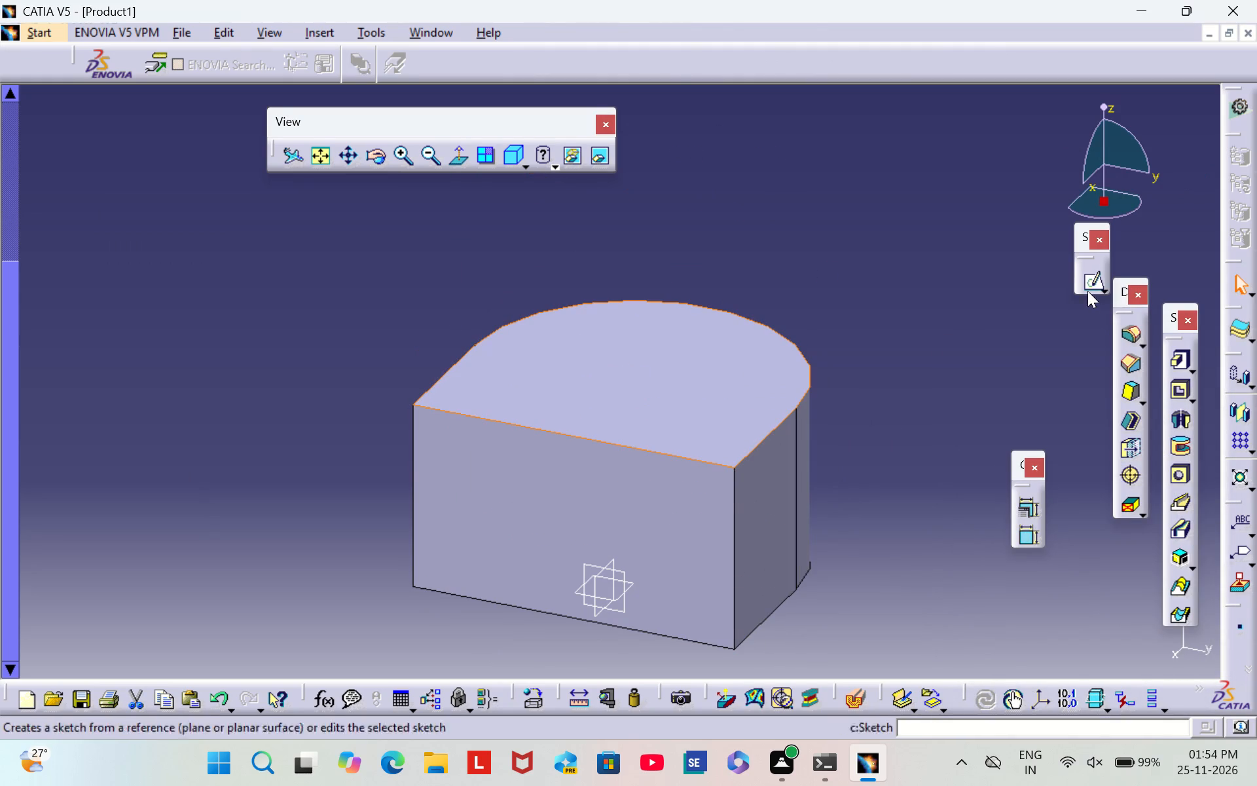
{"action": "left_click", "coordinate": [1087, 290]}
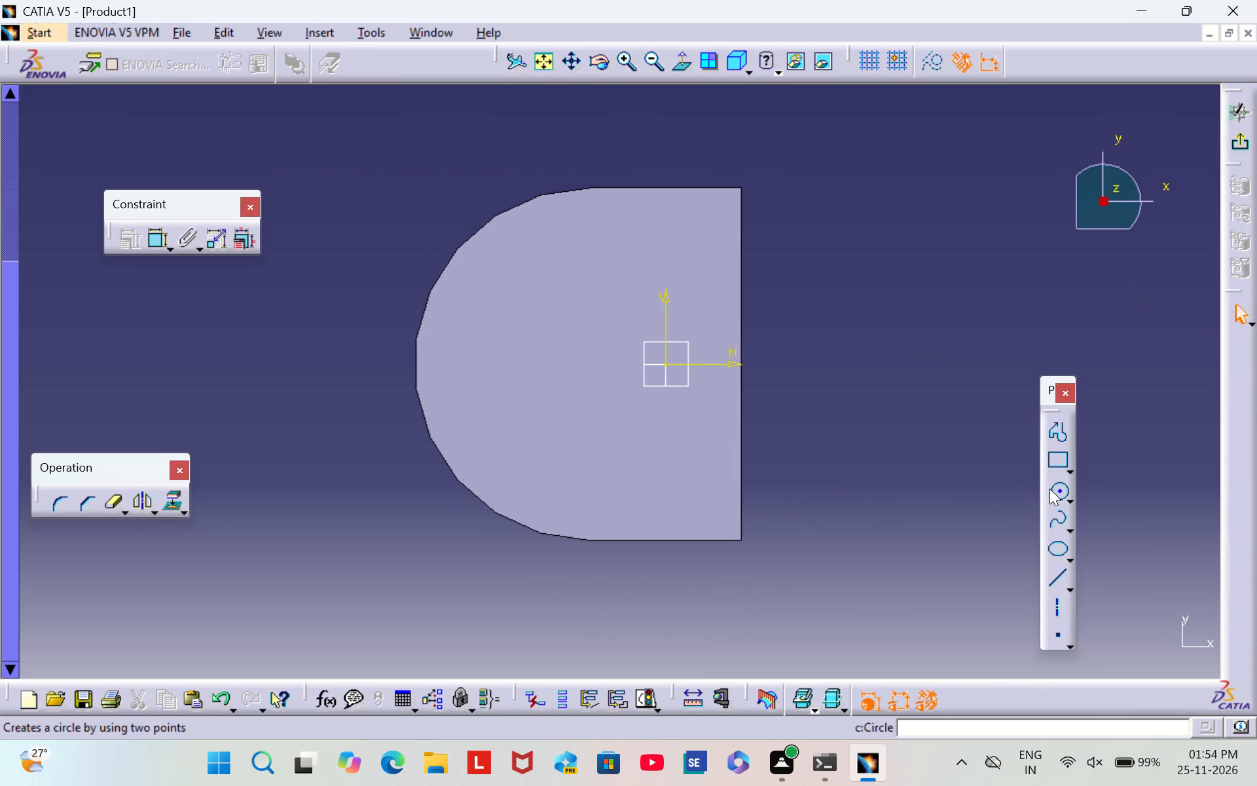
{"action": "left_click", "coordinate": [1055, 493]}
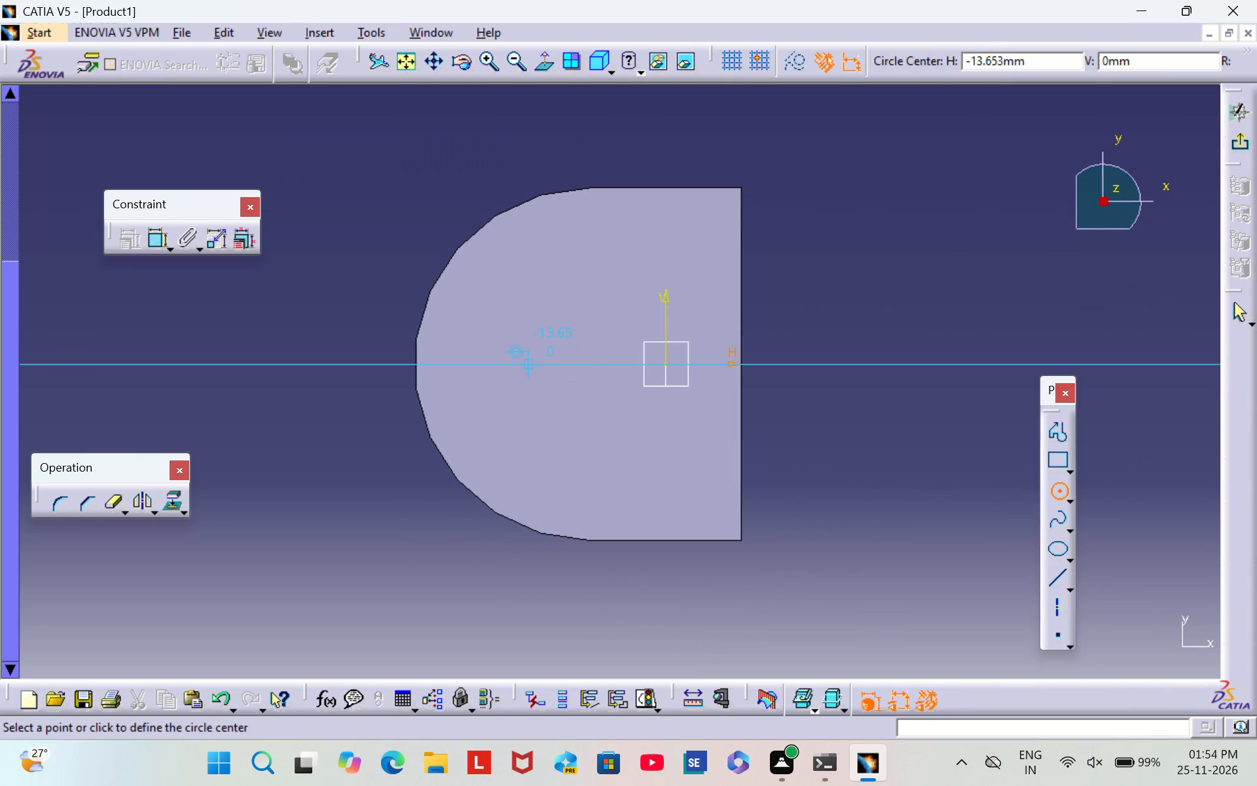
{"action": "left_click", "coordinate": [522, 366]}
{"action": "left_click", "coordinate": [583, 412]}
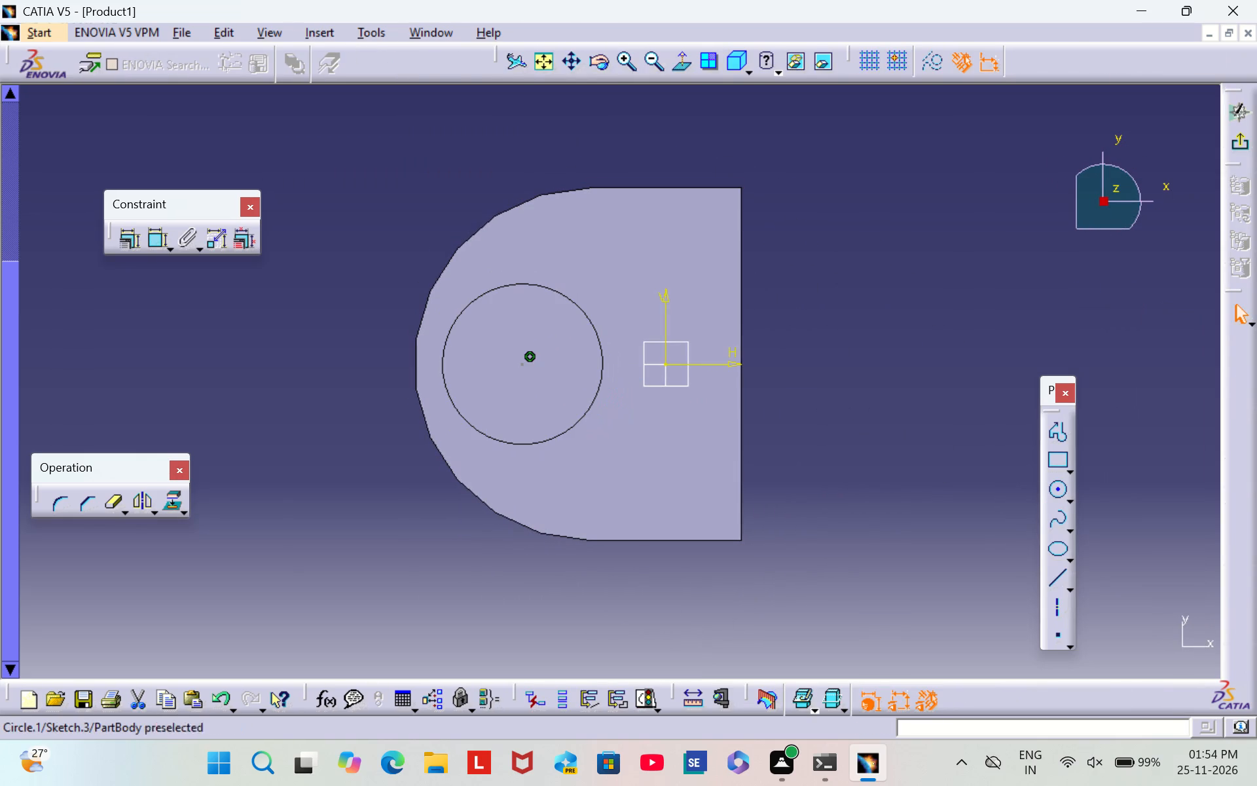
Dimension the new circle's radius and set it to 7.5 mm.
{"action": "left_click", "coordinate": [157, 242]}
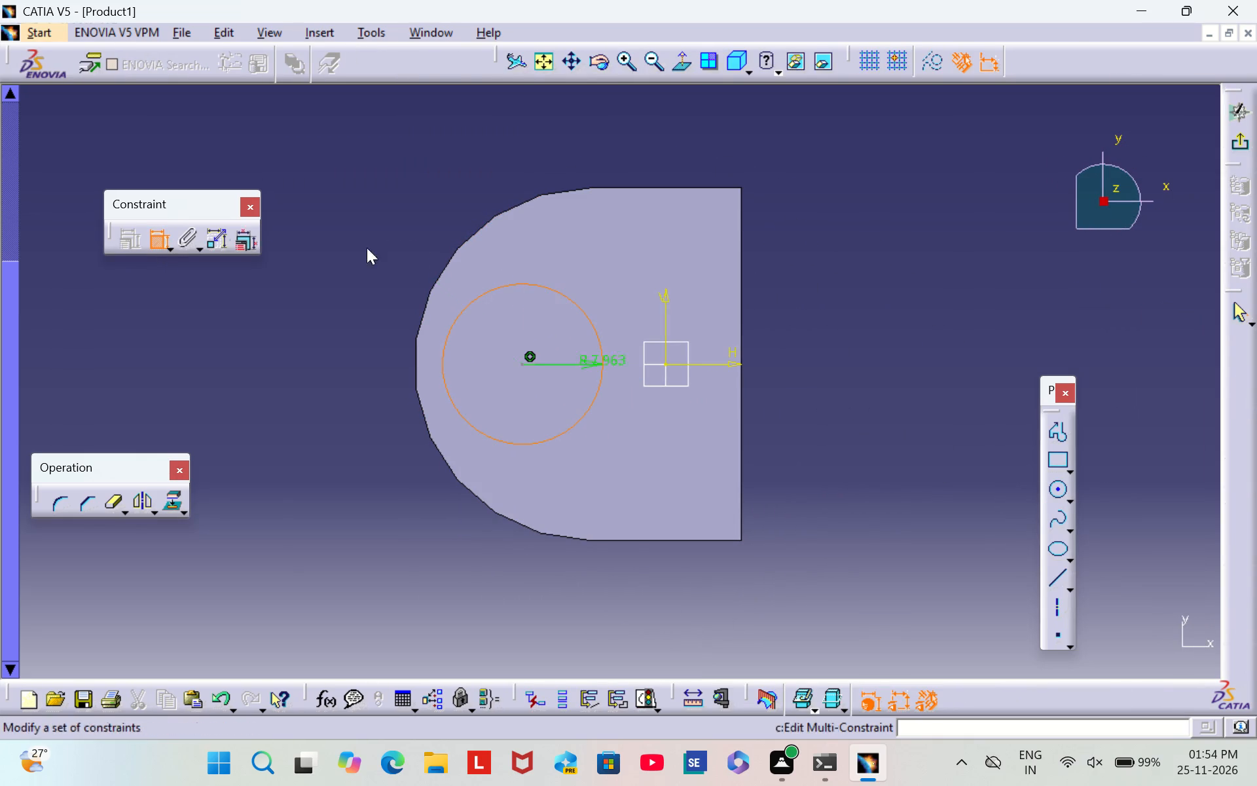
{"action": "left_click", "coordinate": [599, 247]}
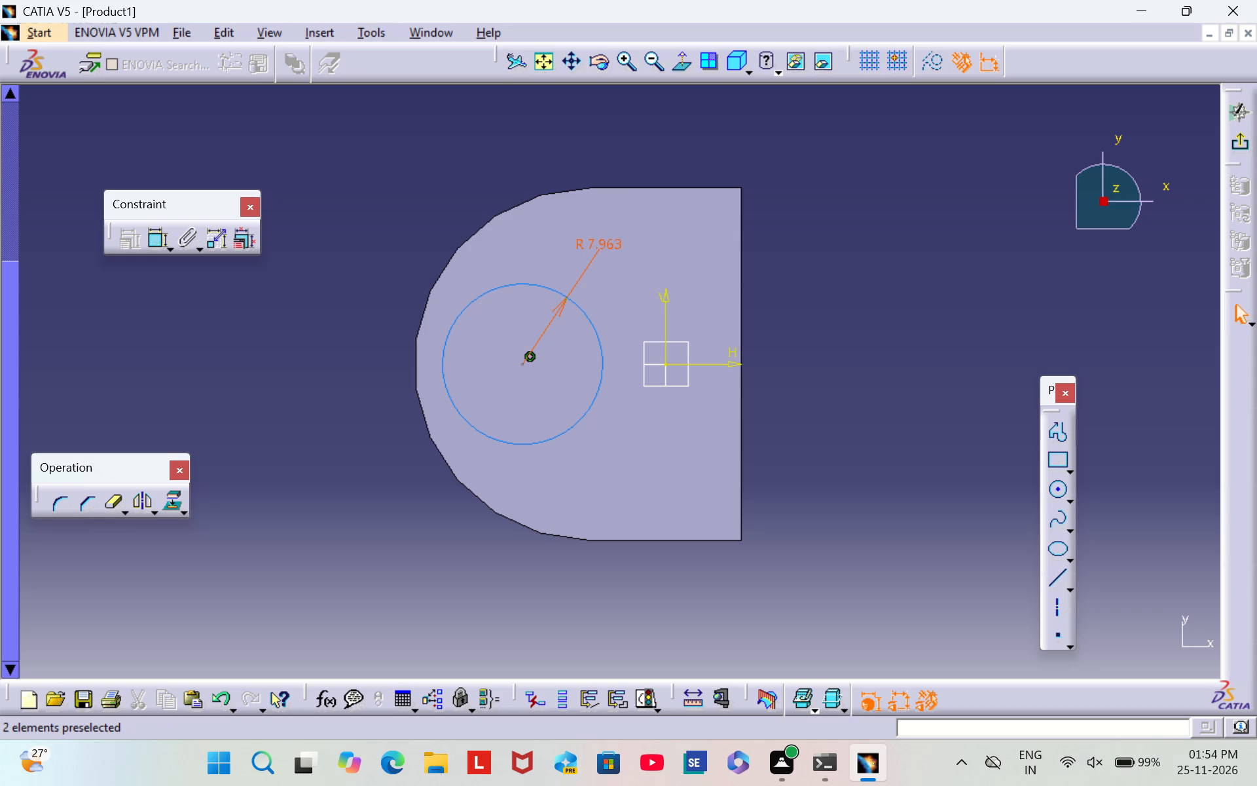
{"action": "double_click", "coordinate": [604, 236]}
{"action": "key", "text": "BackSpace"}
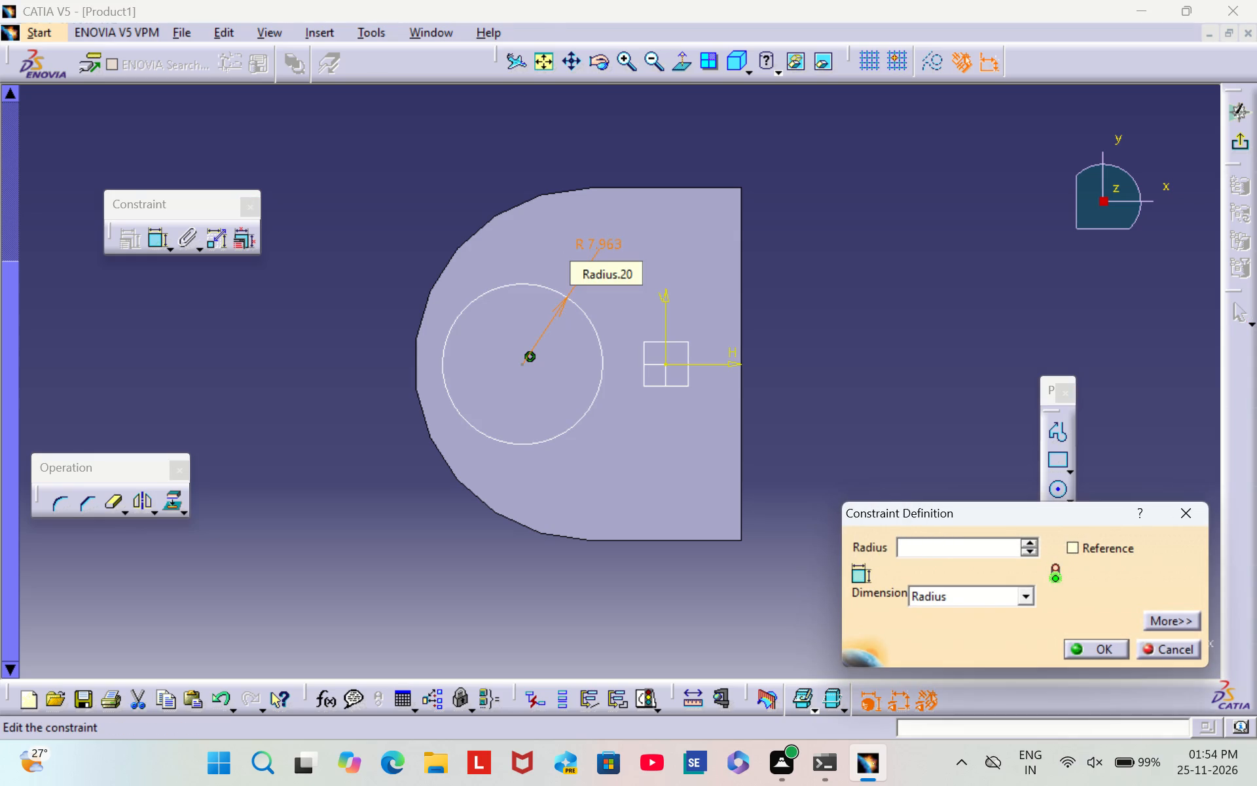
{"action": "type", "text": "7.5"}
{"action": "key", "text": "Return"}
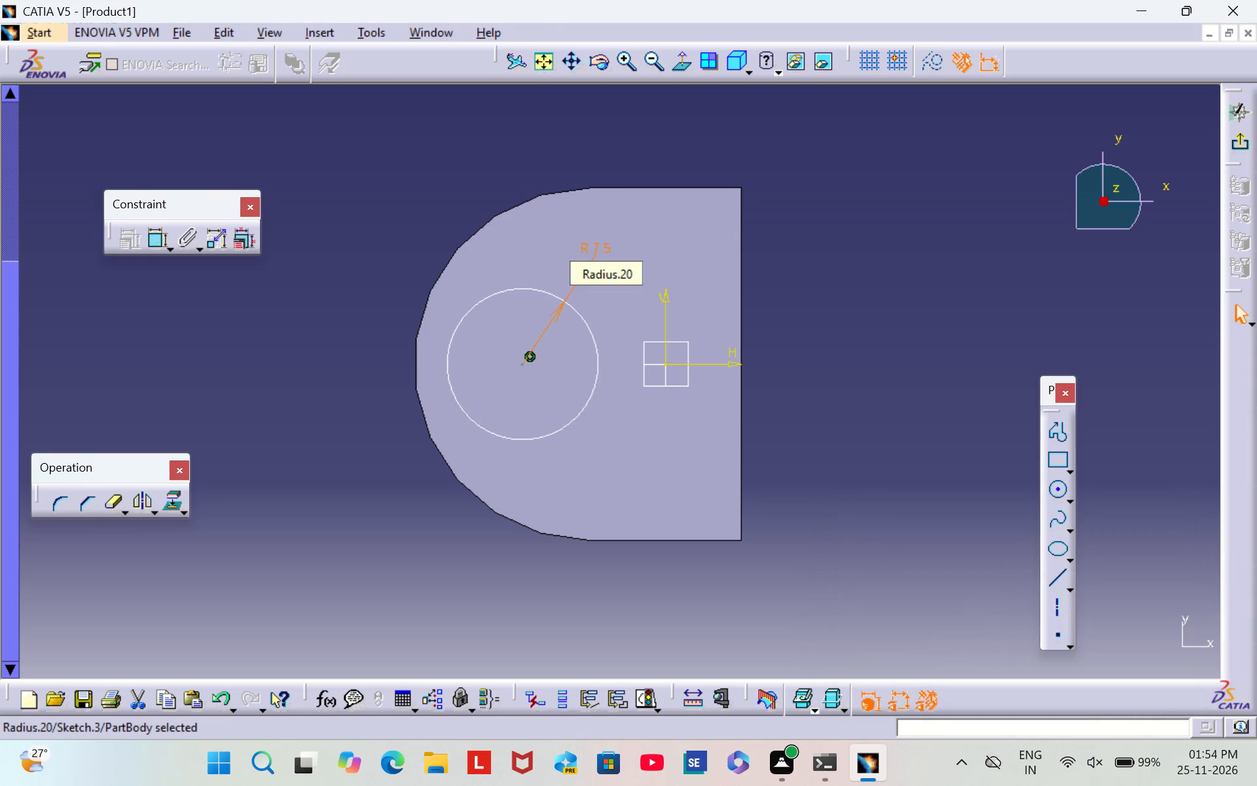
{"action": "left_click", "coordinate": [814, 205]}
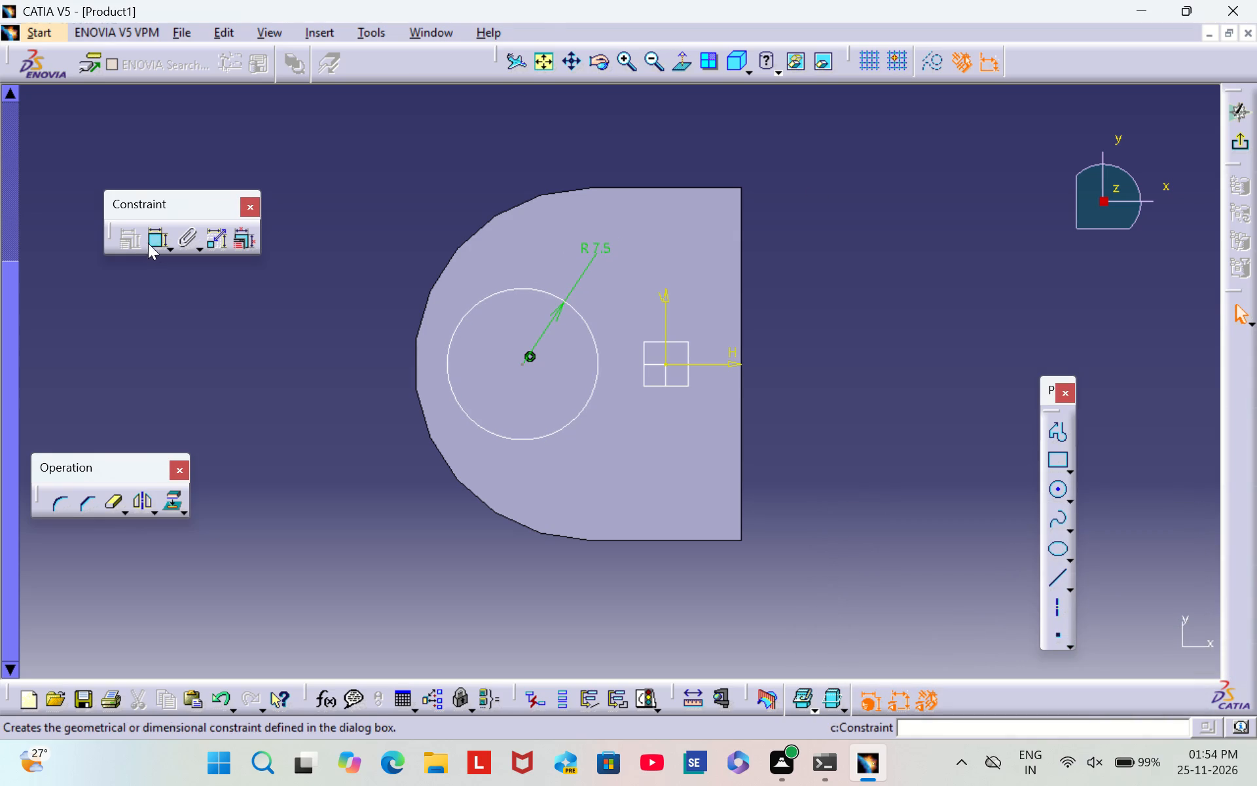
Constrain the R7.5 mm circle to be concentric with the rounded outer edge of the part.
{"action": "double_click", "coordinate": [157, 244]}
{"action": "left_click", "coordinate": [439, 274]}
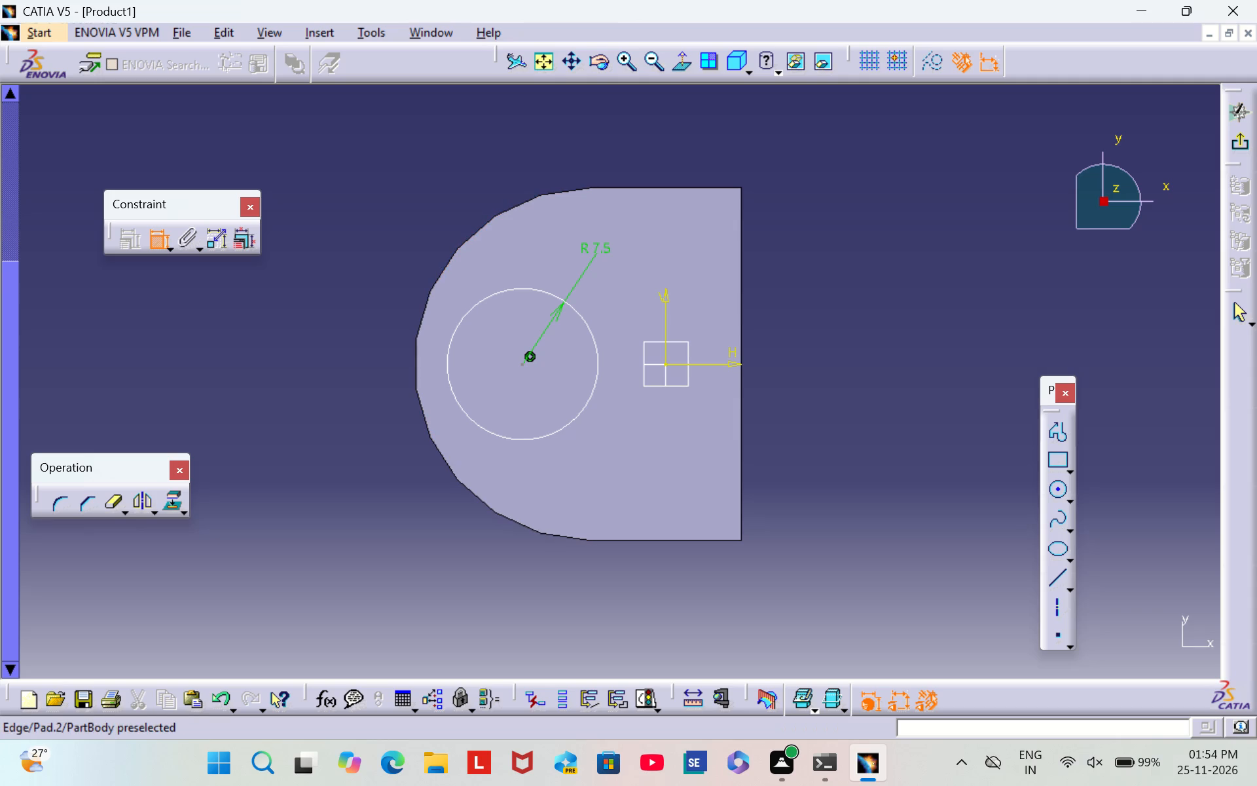
{"action": "left_click", "coordinate": [458, 320]}
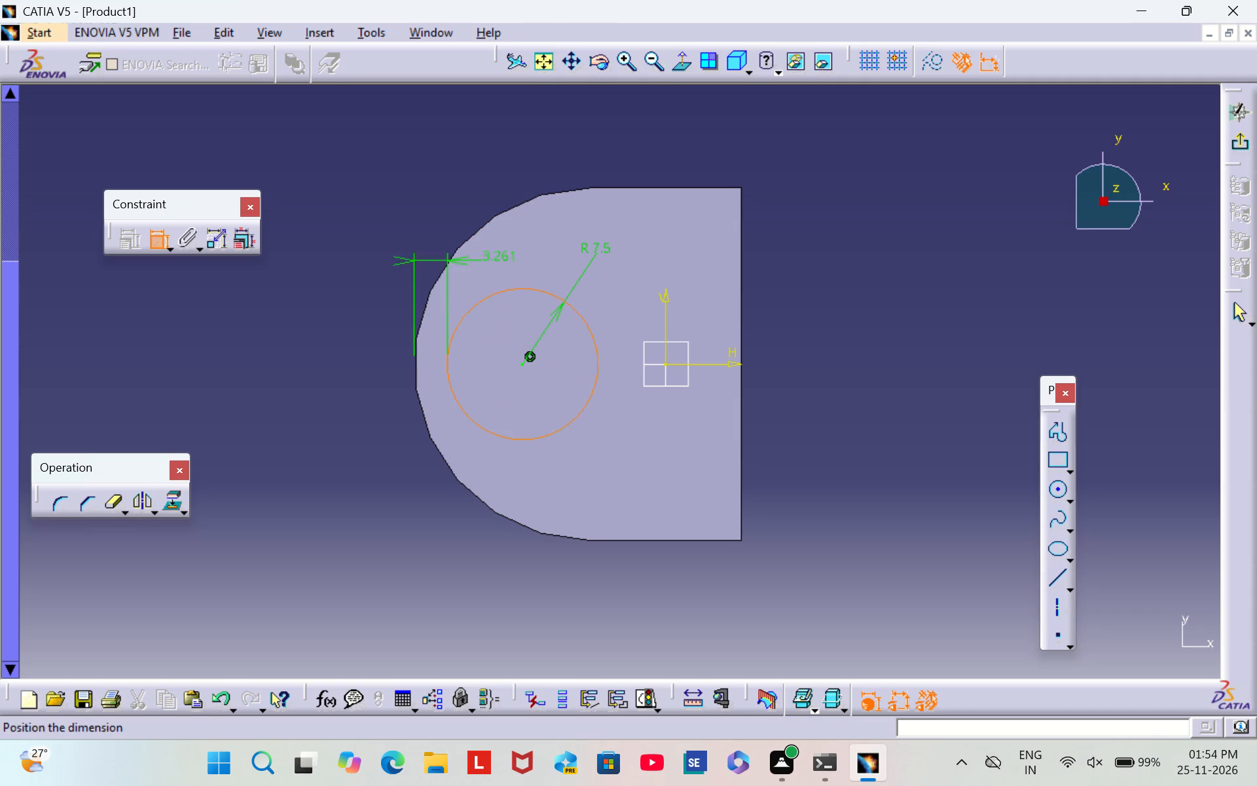
{"action": "right_click", "coordinate": [518, 234]}
{"action": "left_click", "coordinate": [646, 467]}
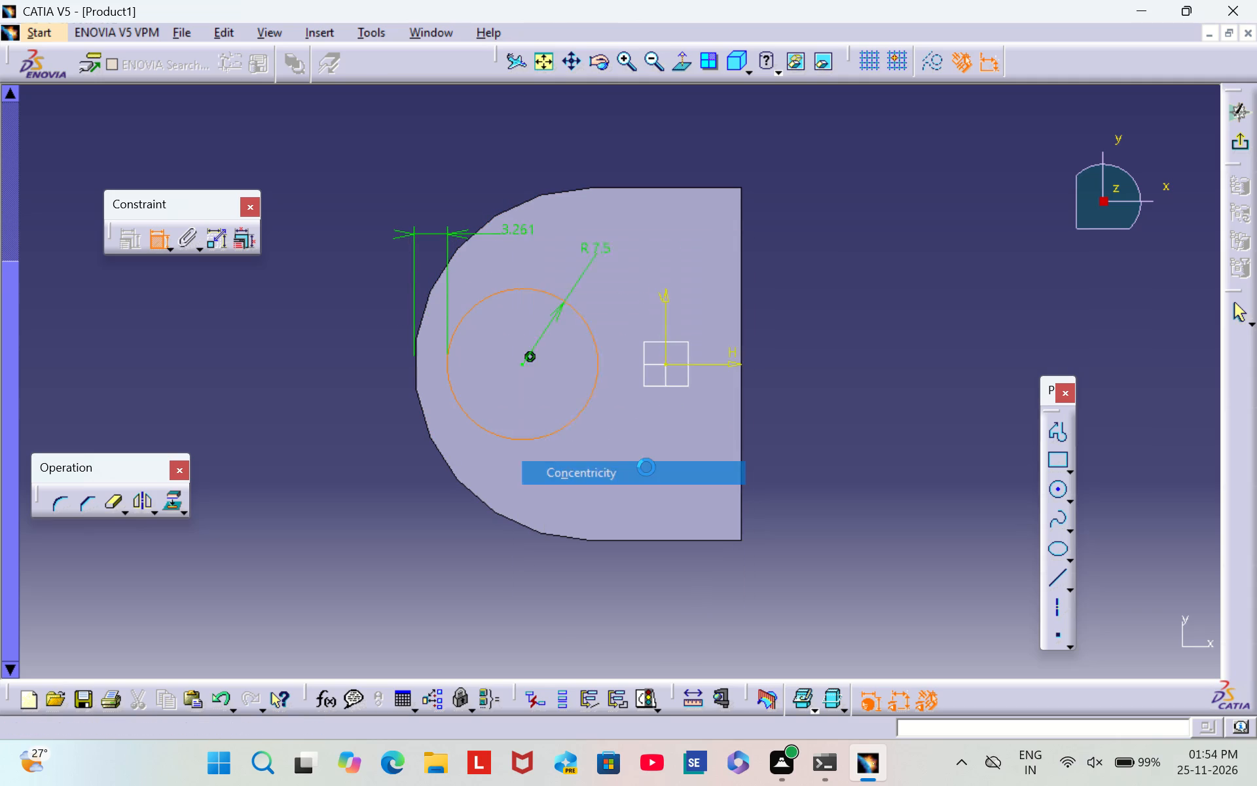
In the circle's sketch, draw an open three-line profile: a horizontal line above the circle, a vertical near the straight edge, and a horizontal below.
{"action": "left_click", "coordinate": [1238, 149]}
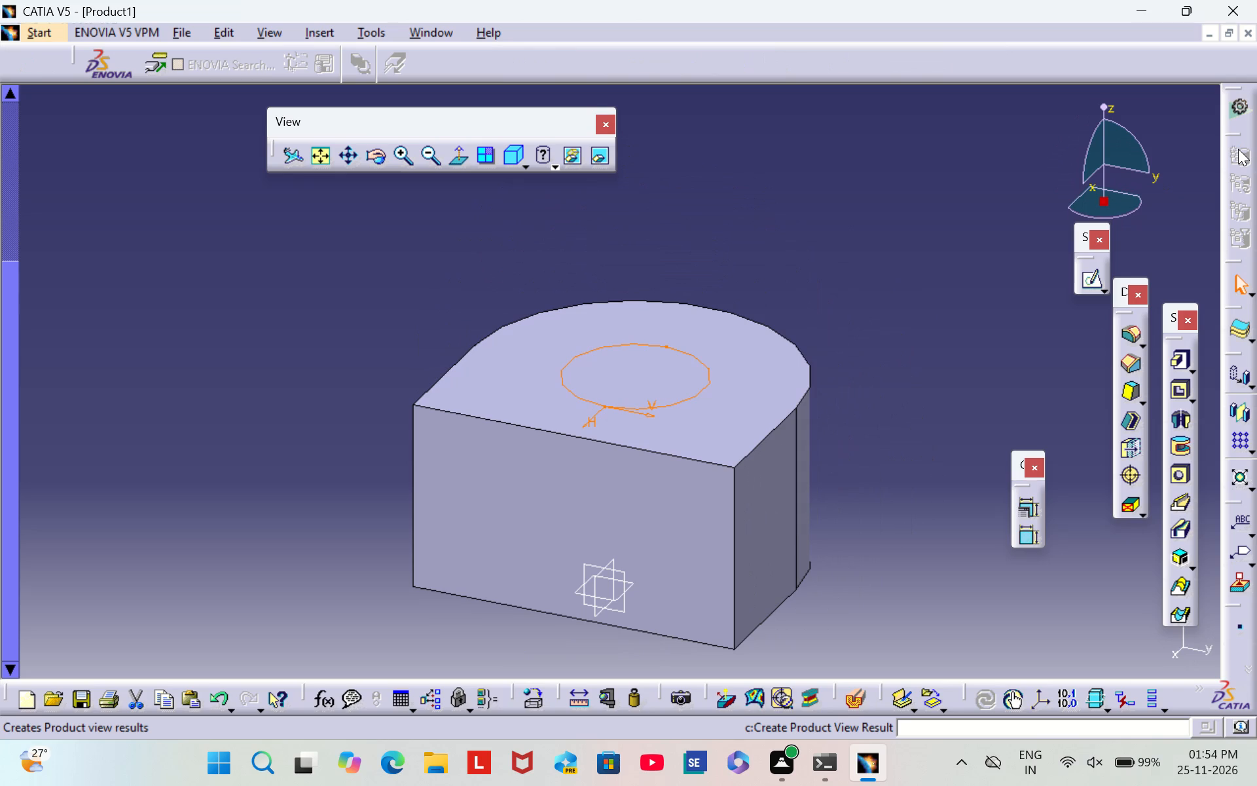
{"action": "left_click", "coordinate": [1086, 282]}
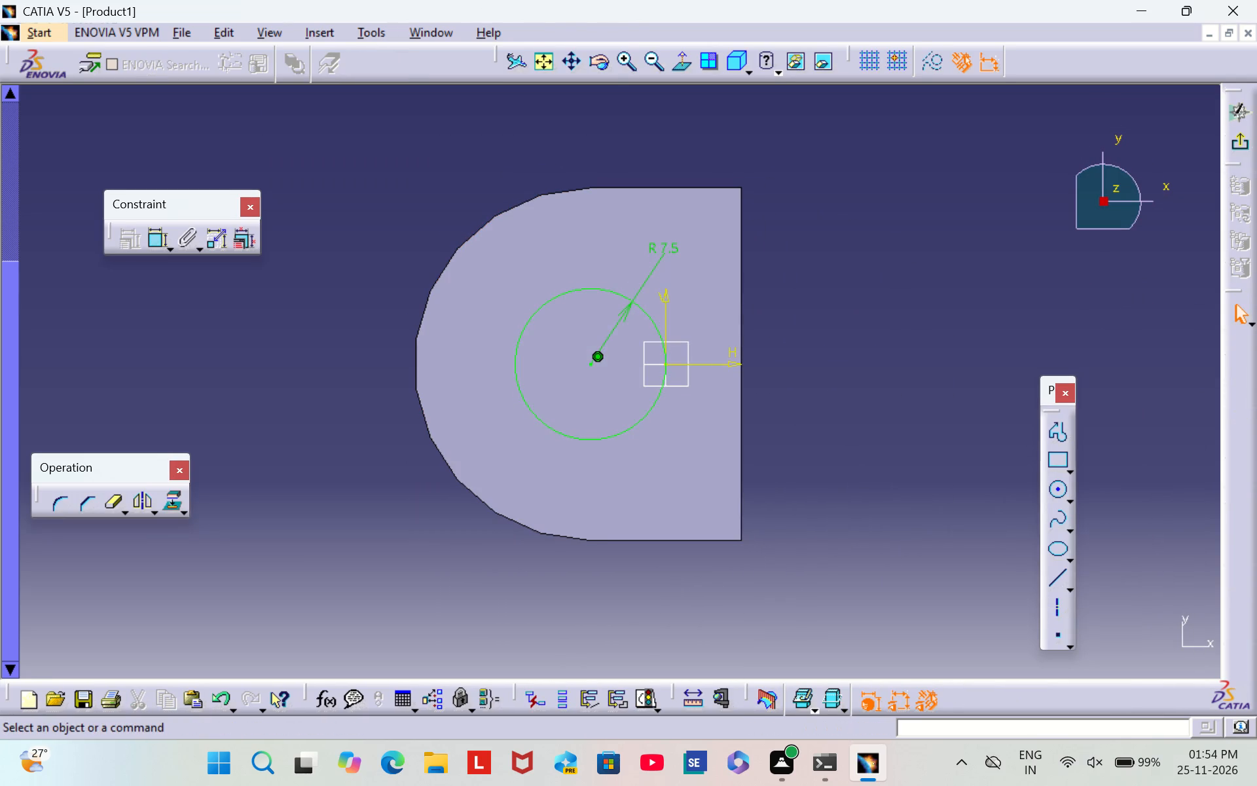
{"action": "left_click", "coordinate": [616, 69]}
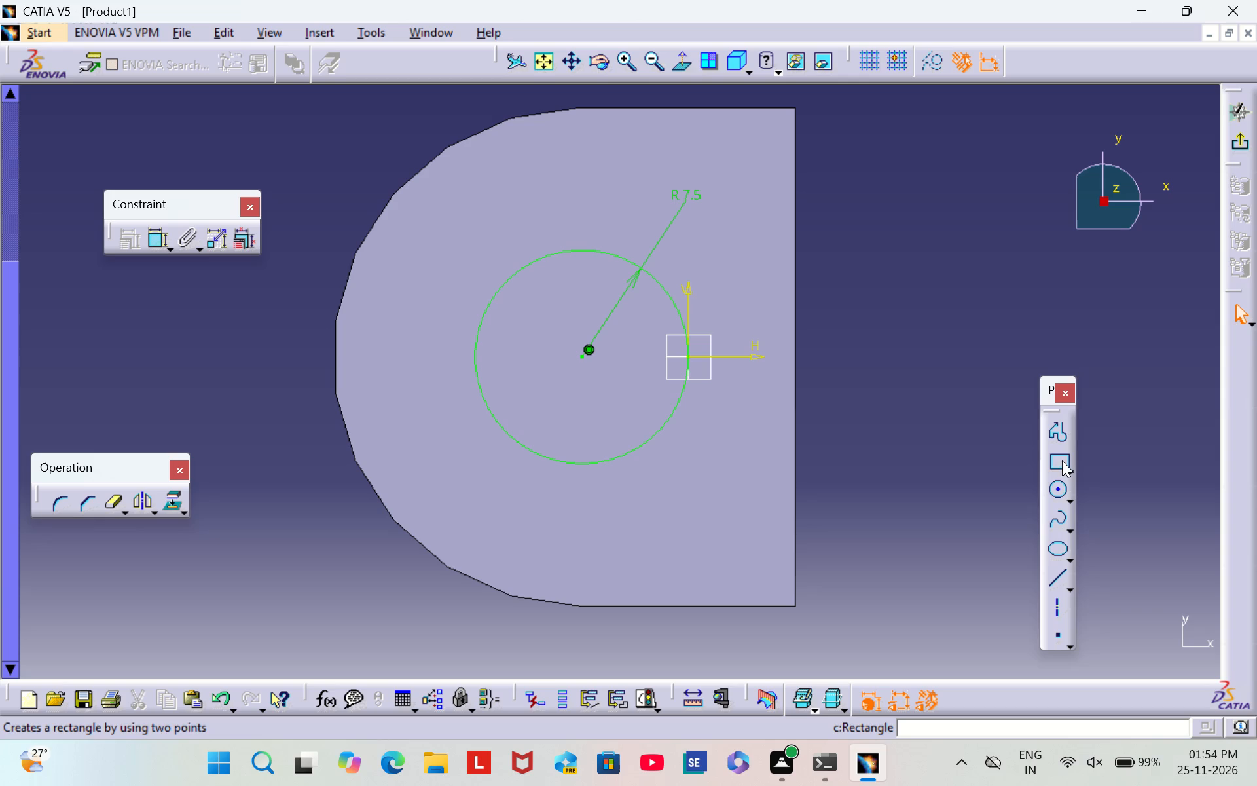
{"action": "left_click", "coordinate": [1050, 430]}
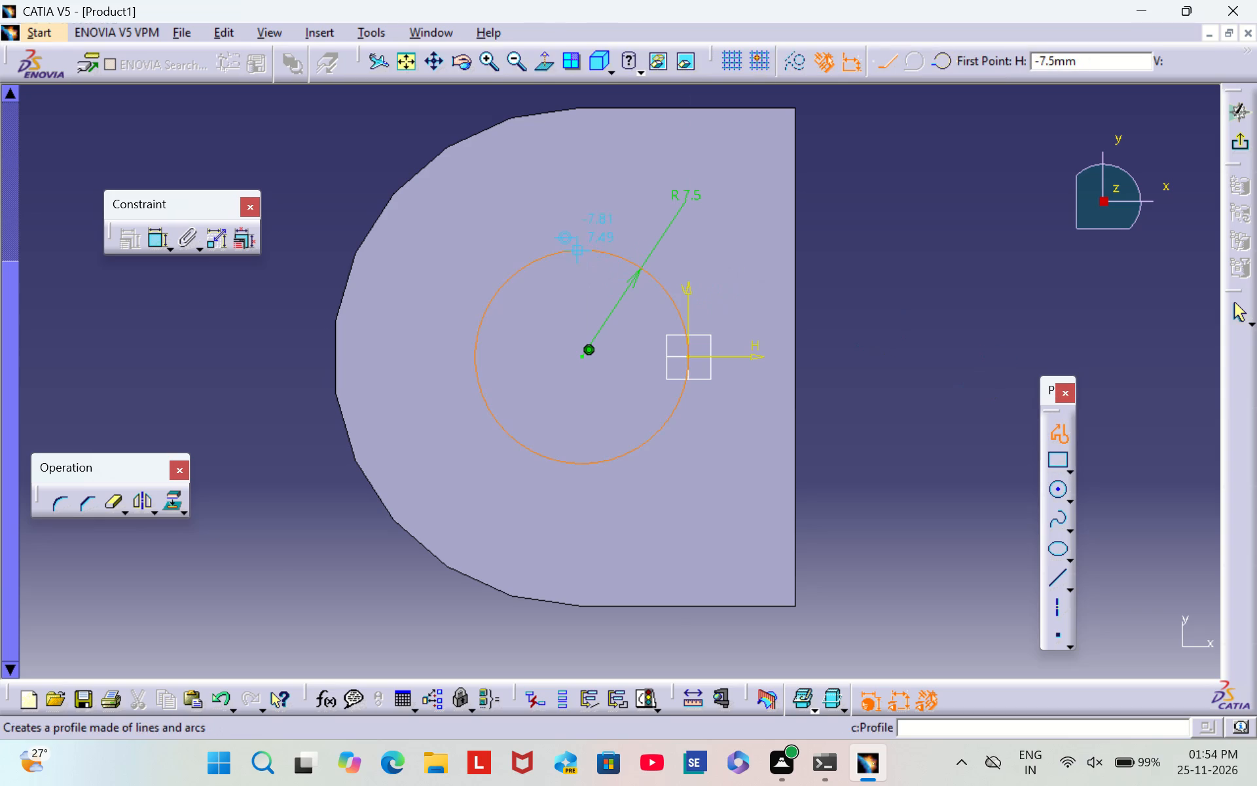
{"action": "left_click", "coordinate": [562, 225]}
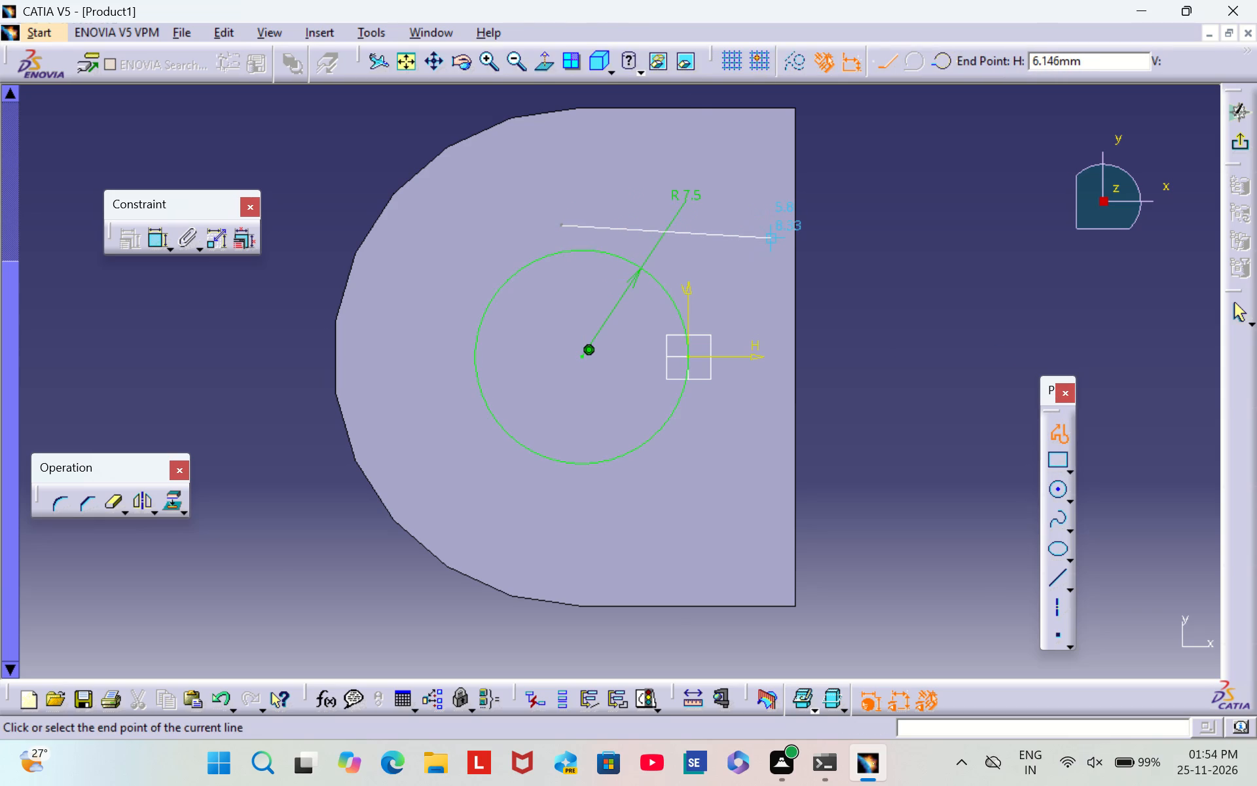
{"action": "left_click", "coordinate": [776, 225]}
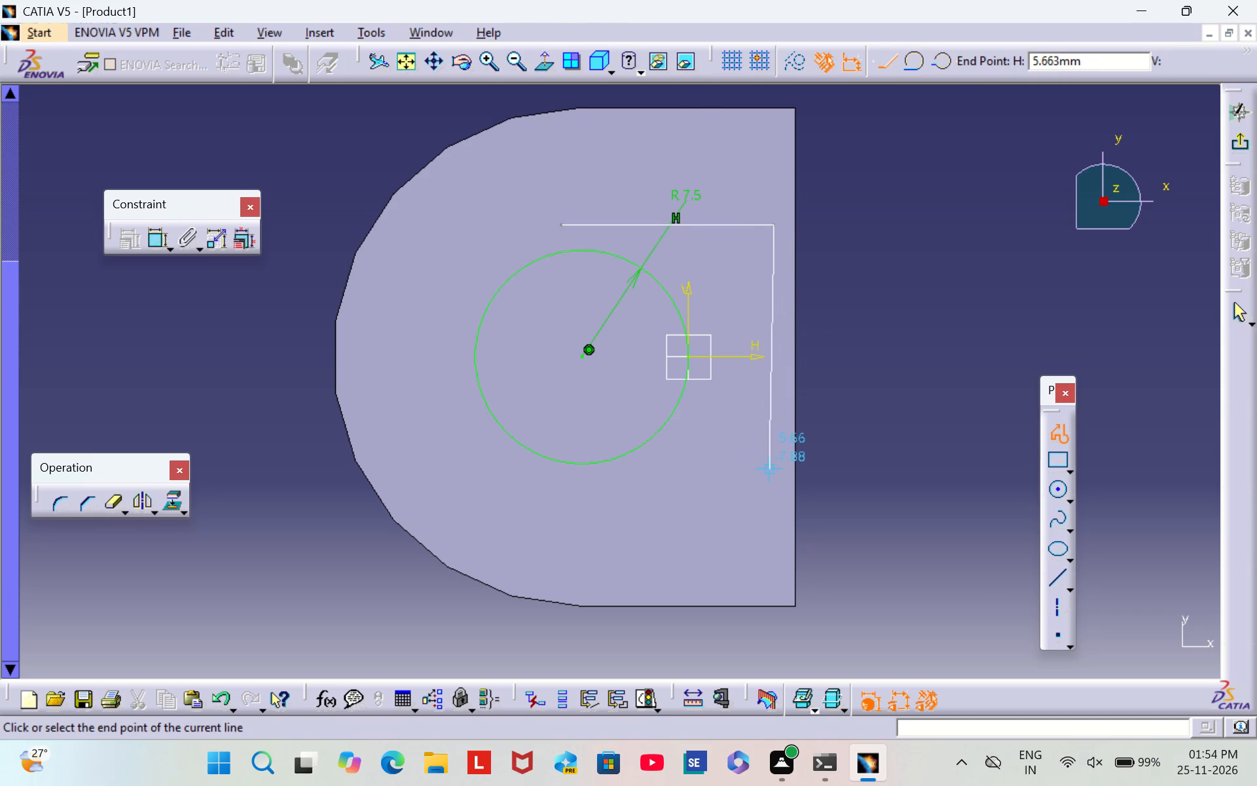
{"action": "left_click", "coordinate": [772, 493]}
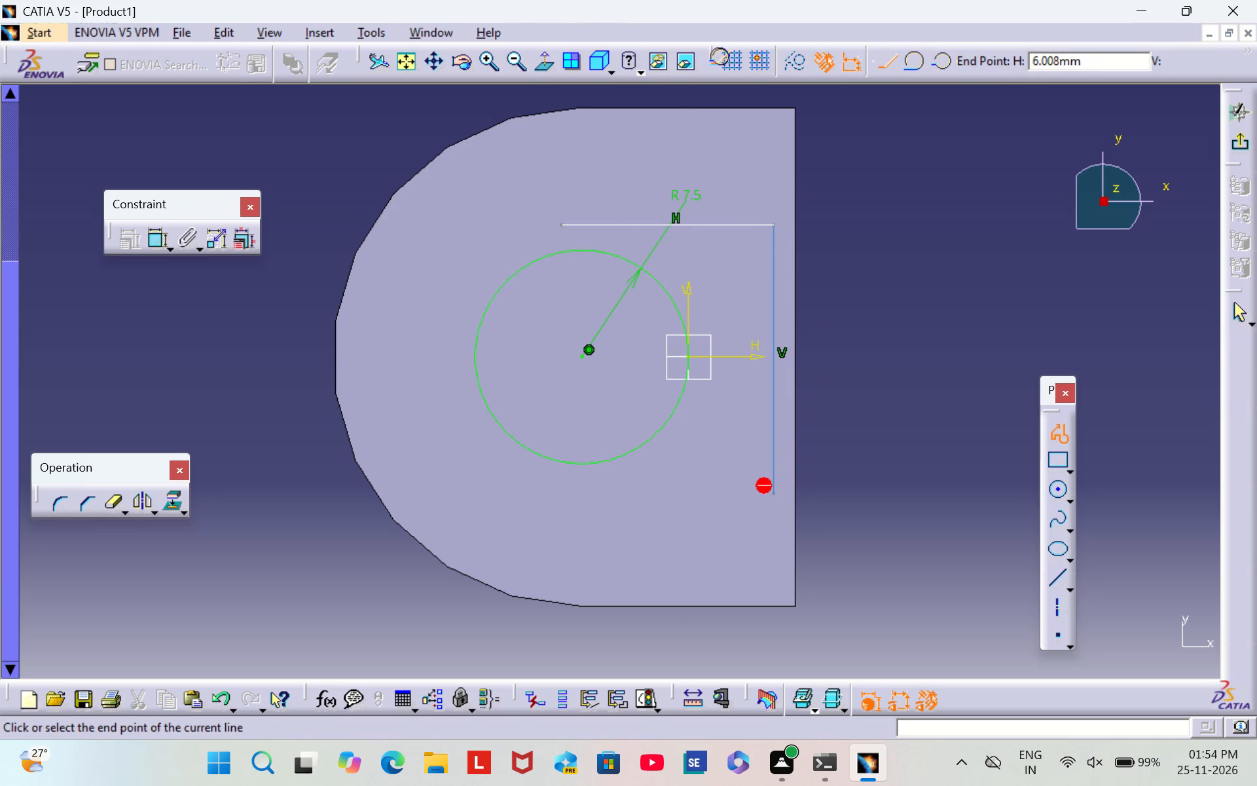
{"action": "left_click", "coordinate": [580, 496]}
{"action": "key", "text": "Escape"}
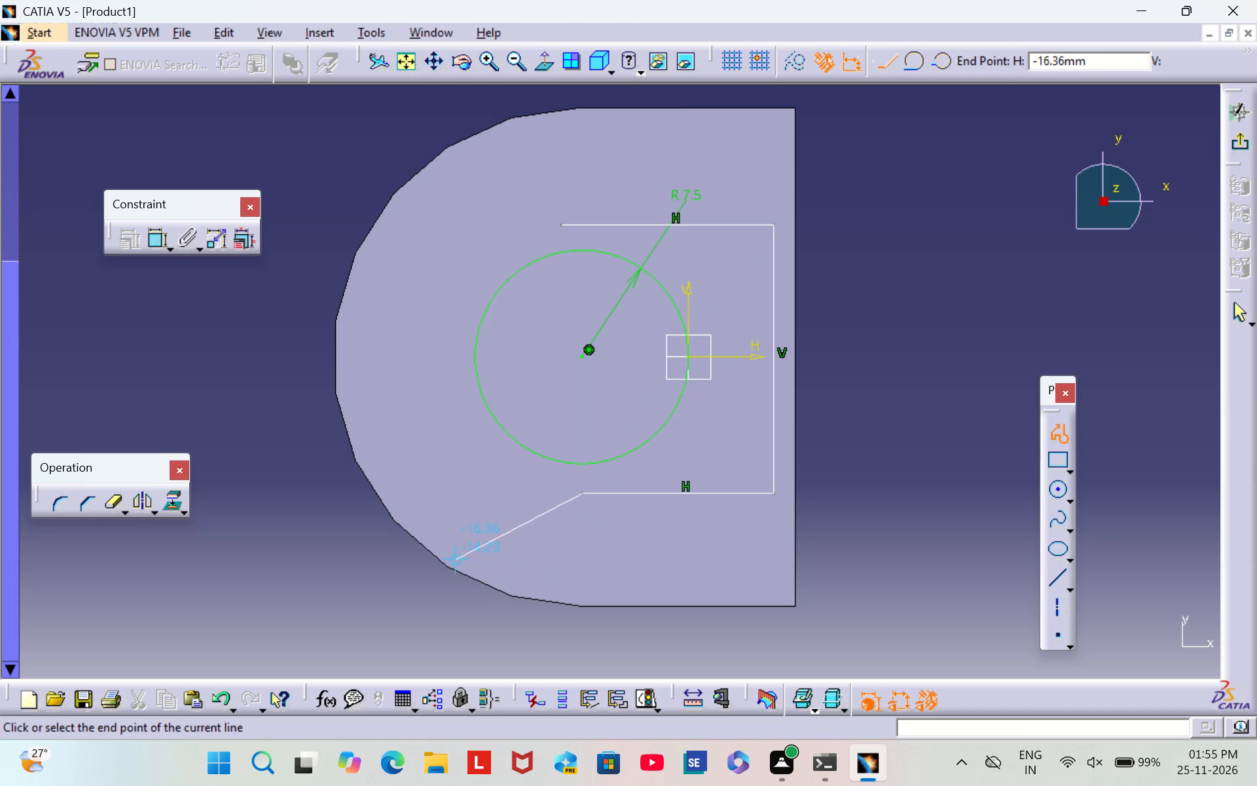
{"action": "key", "text": "Escape"}
{"action": "left_click", "coordinate": [915, 259]}
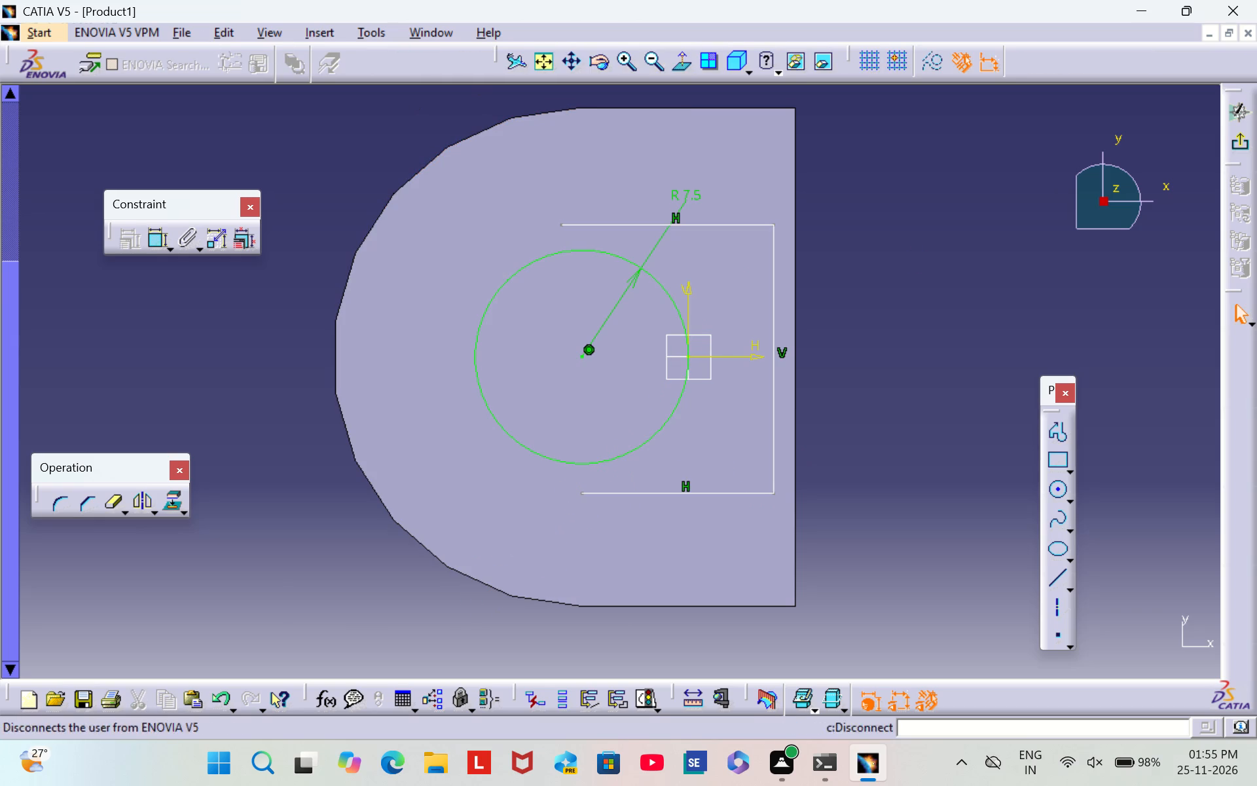
Constrain the upper and lower horizontal lines to be tangent to the R7.5 mm circle.
{"action": "double_click", "coordinate": [154, 238]}
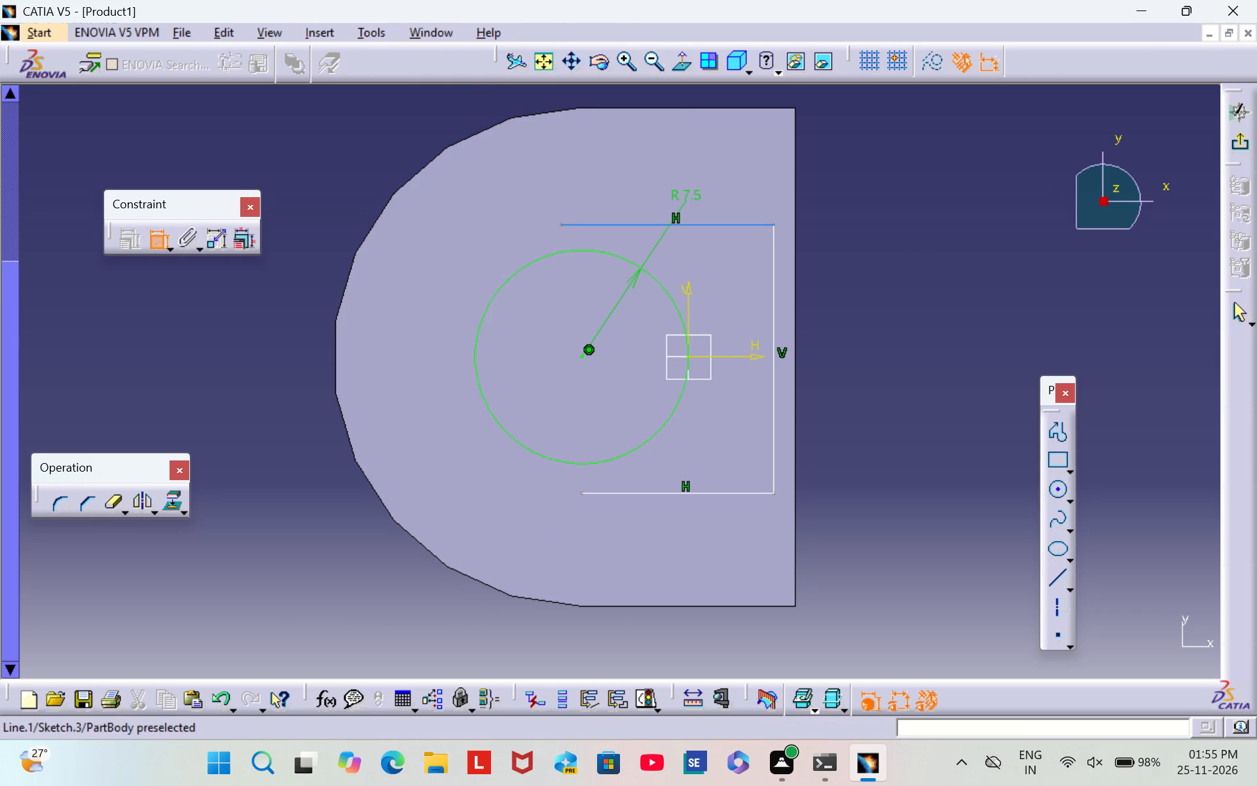
{"action": "left_click", "coordinate": [595, 223]}
{"action": "left_click", "coordinate": [568, 251]}
{"action": "right_click", "coordinate": [480, 249]}
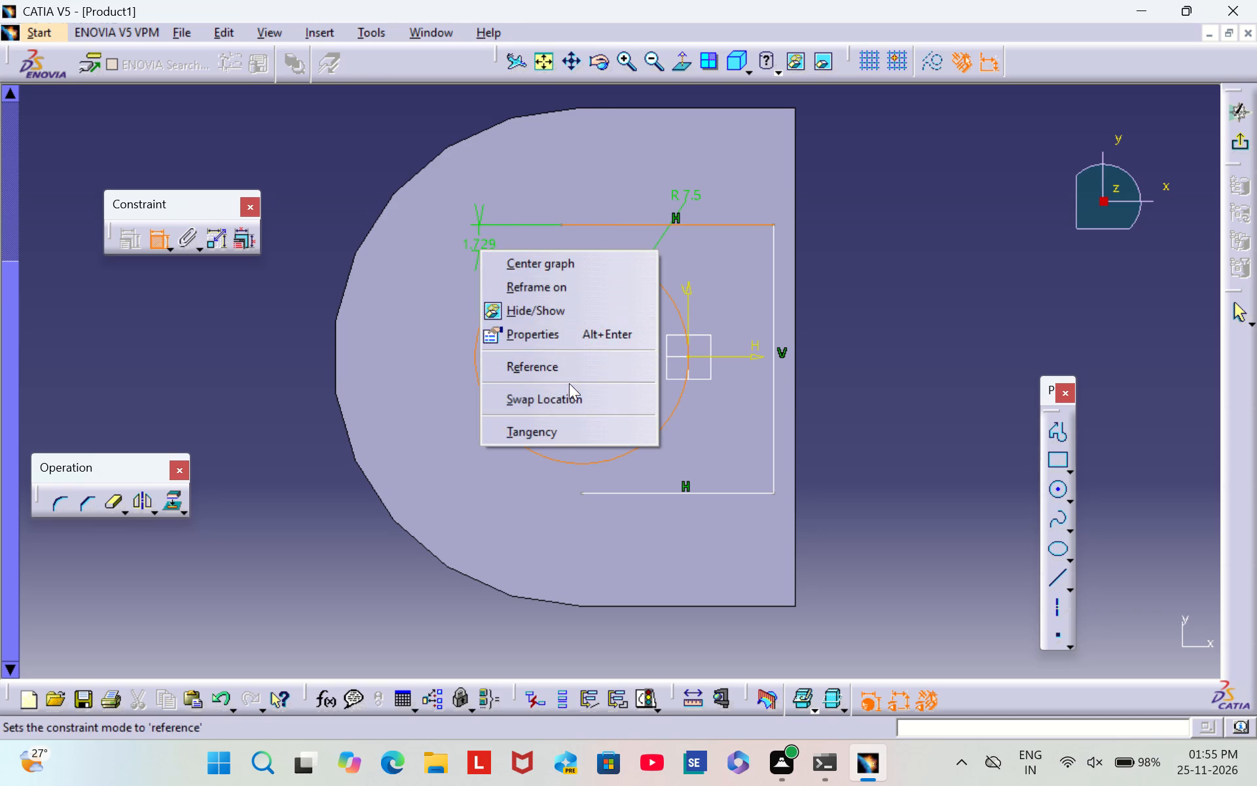
{"action": "left_click", "coordinate": [572, 430]}
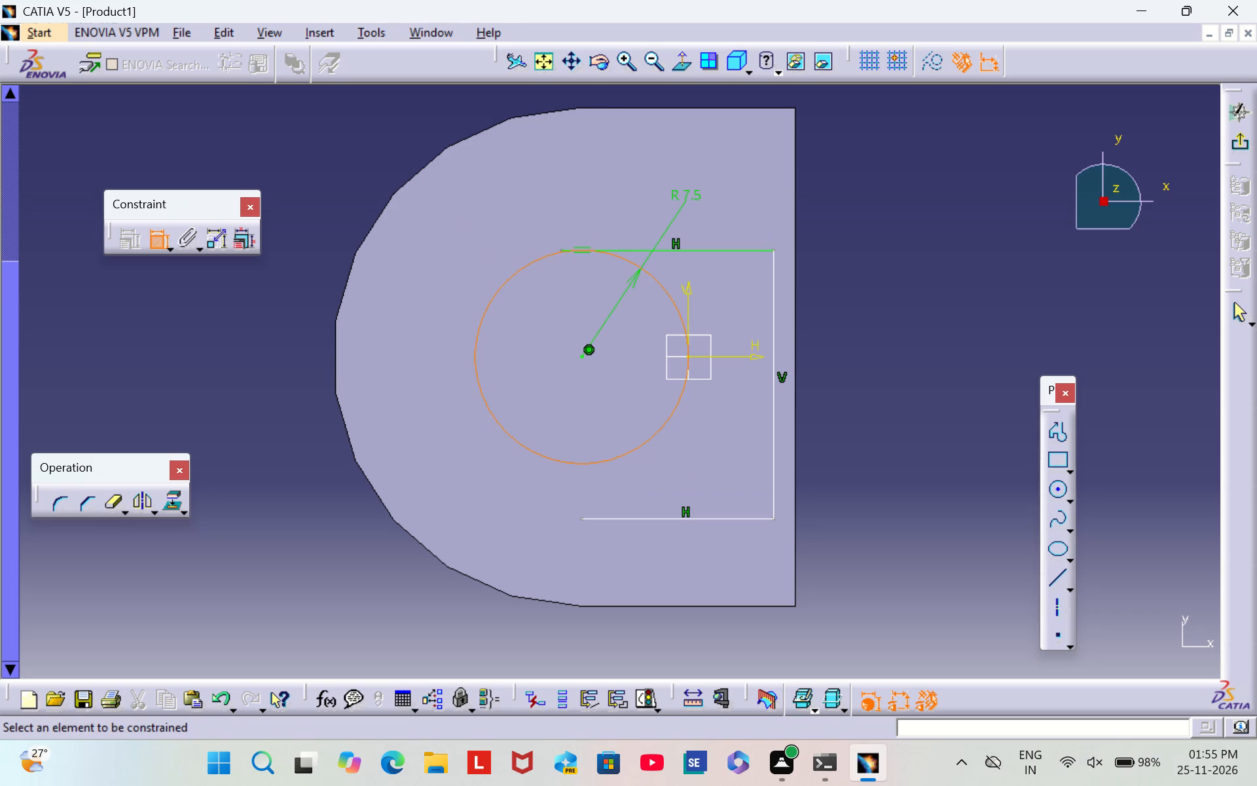
{"action": "left_click", "coordinate": [577, 463]}
{"action": "left_click", "coordinate": [594, 517]}
{"action": "right_click", "coordinate": [460, 480]}
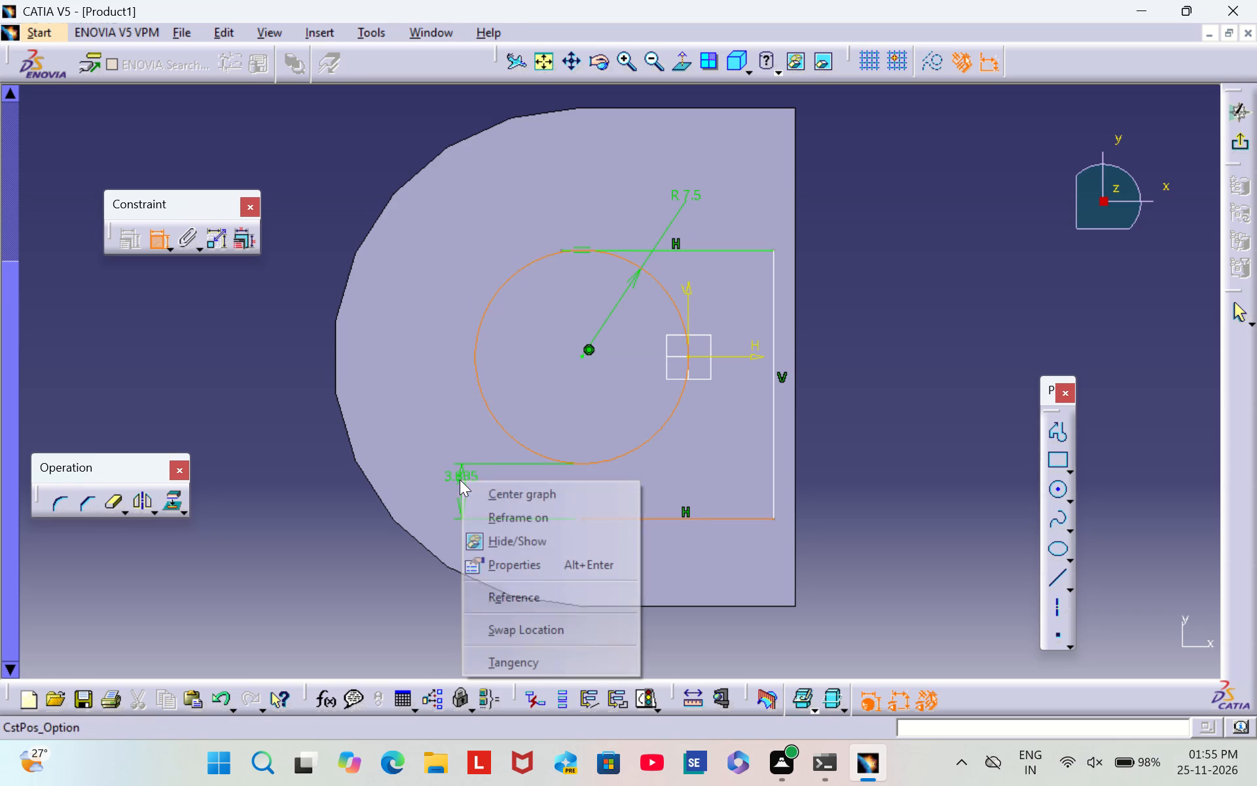
{"action": "left_click", "coordinate": [575, 661]}
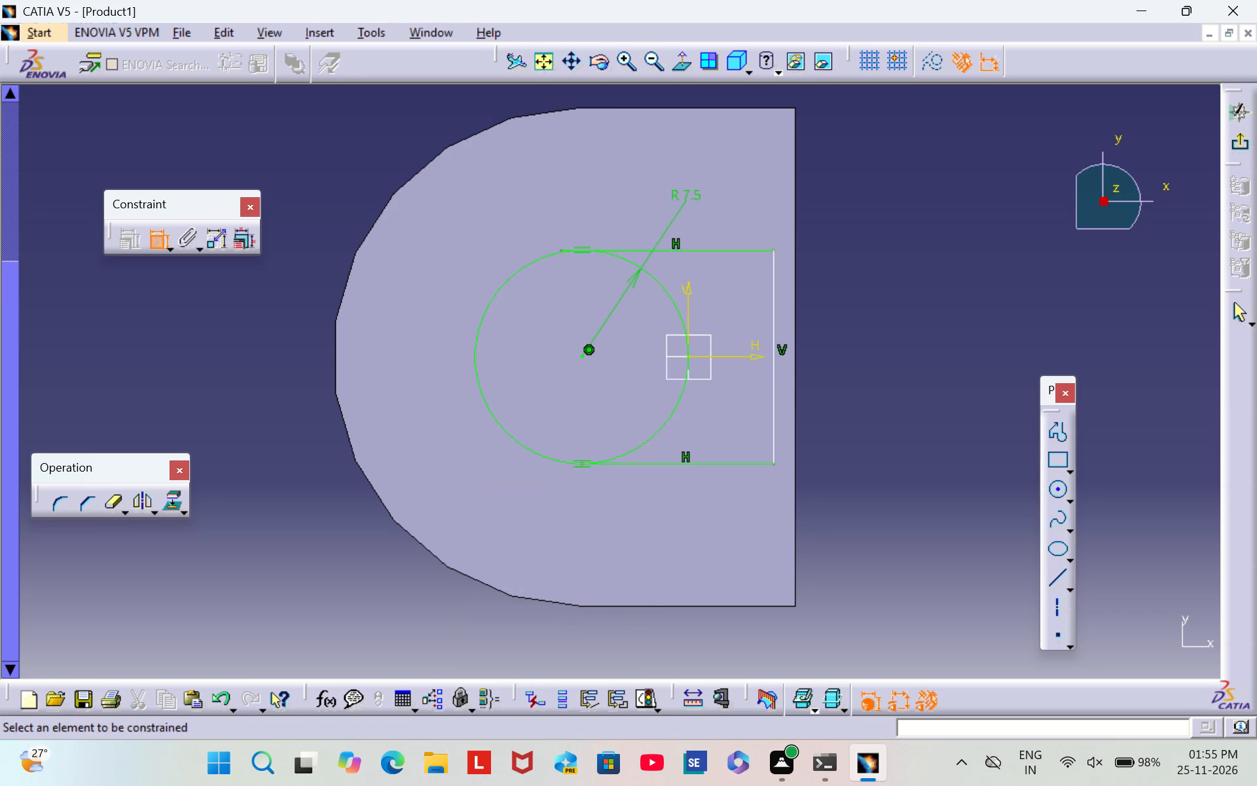
Constrain the vertical line to be coincident with the part's straight edge.
{"action": "left_click", "coordinate": [773, 296]}
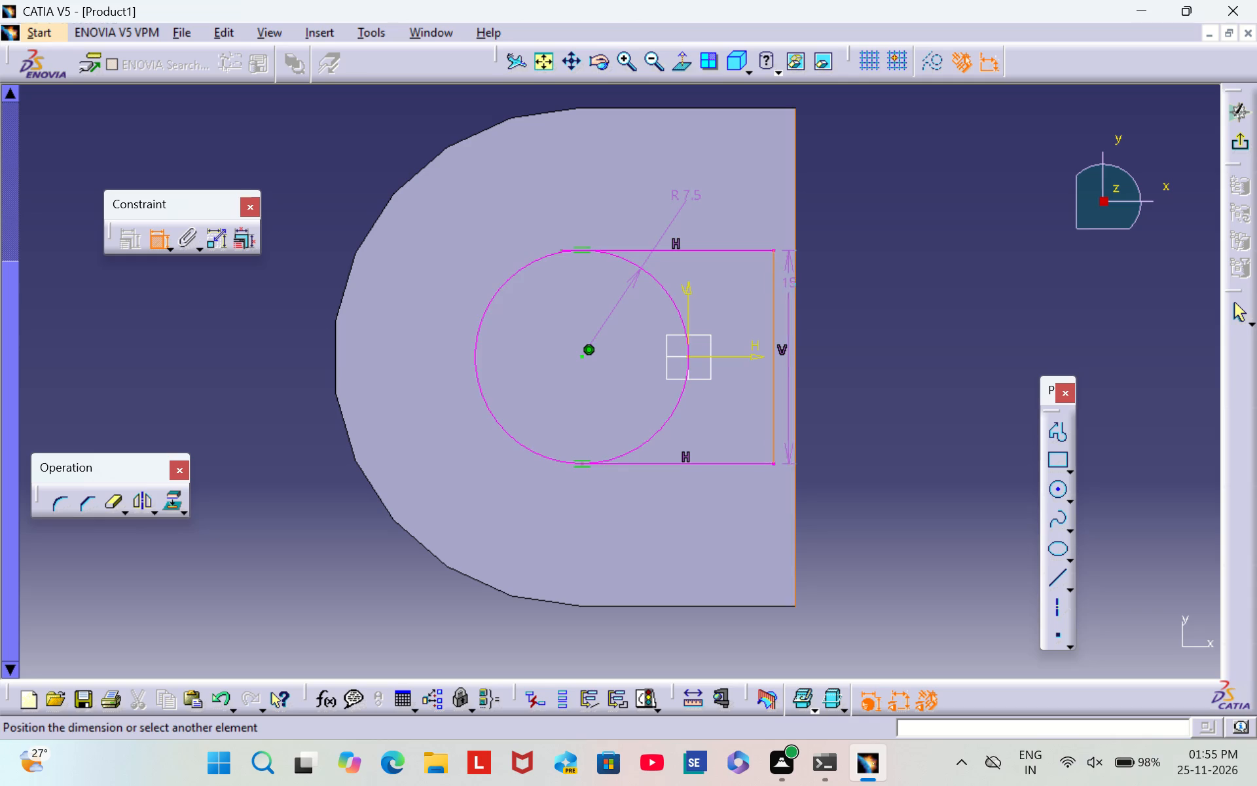
{"action": "left_click", "coordinate": [796, 288]}
{"action": "right_click", "coordinate": [851, 236]}
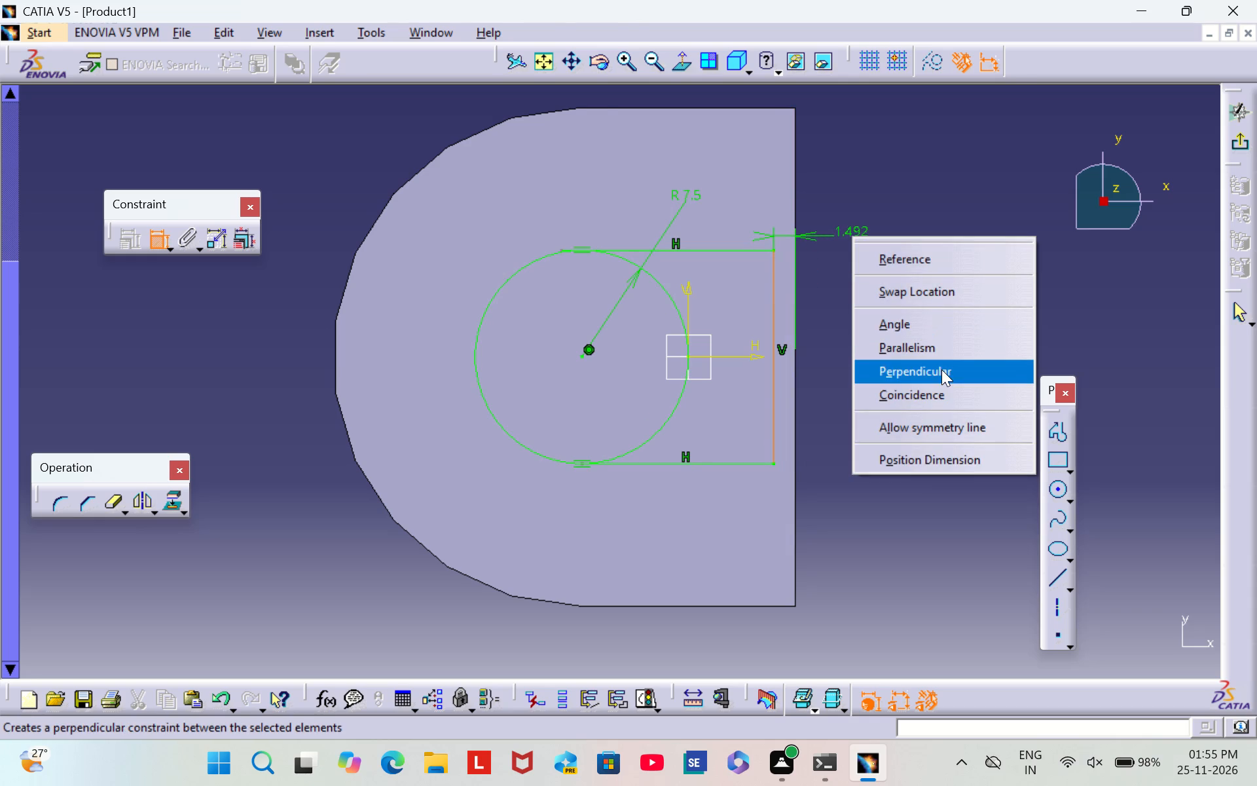
{"action": "left_click", "coordinate": [943, 391]}
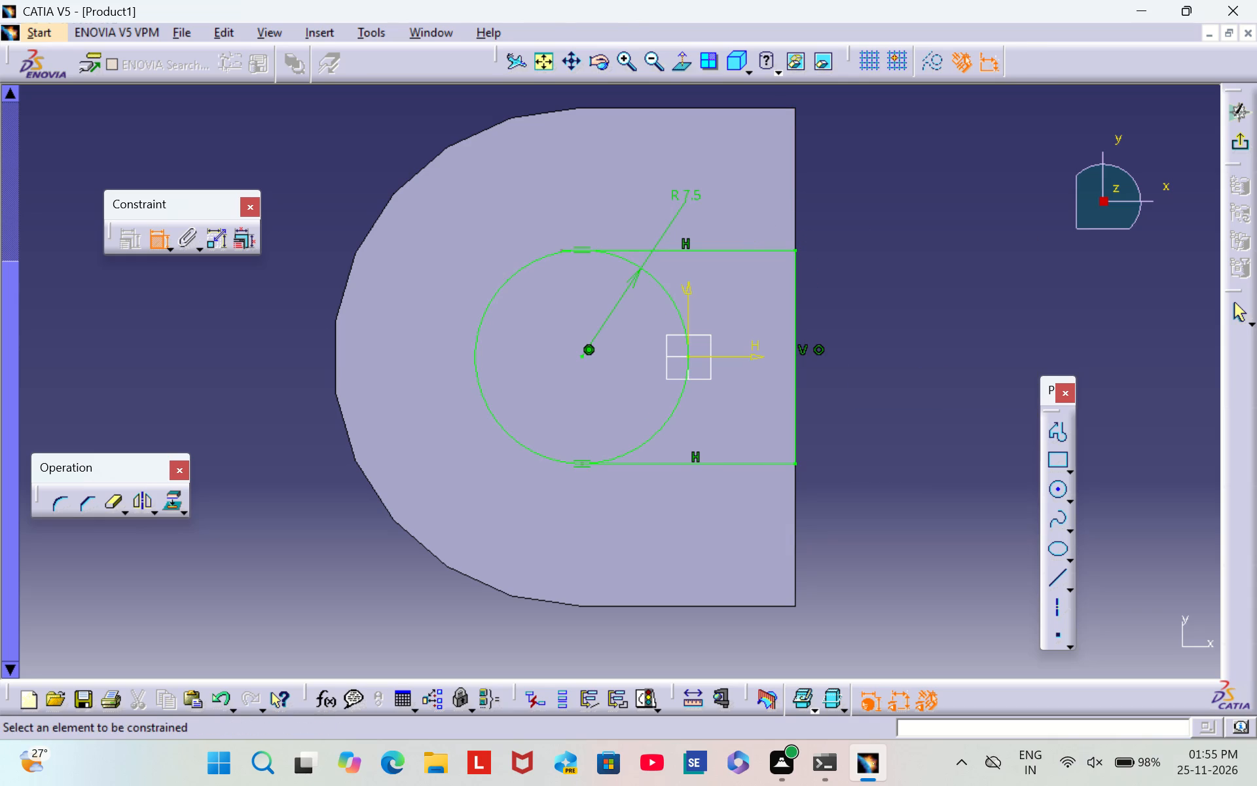
{"action": "left_click", "coordinate": [156, 244]}
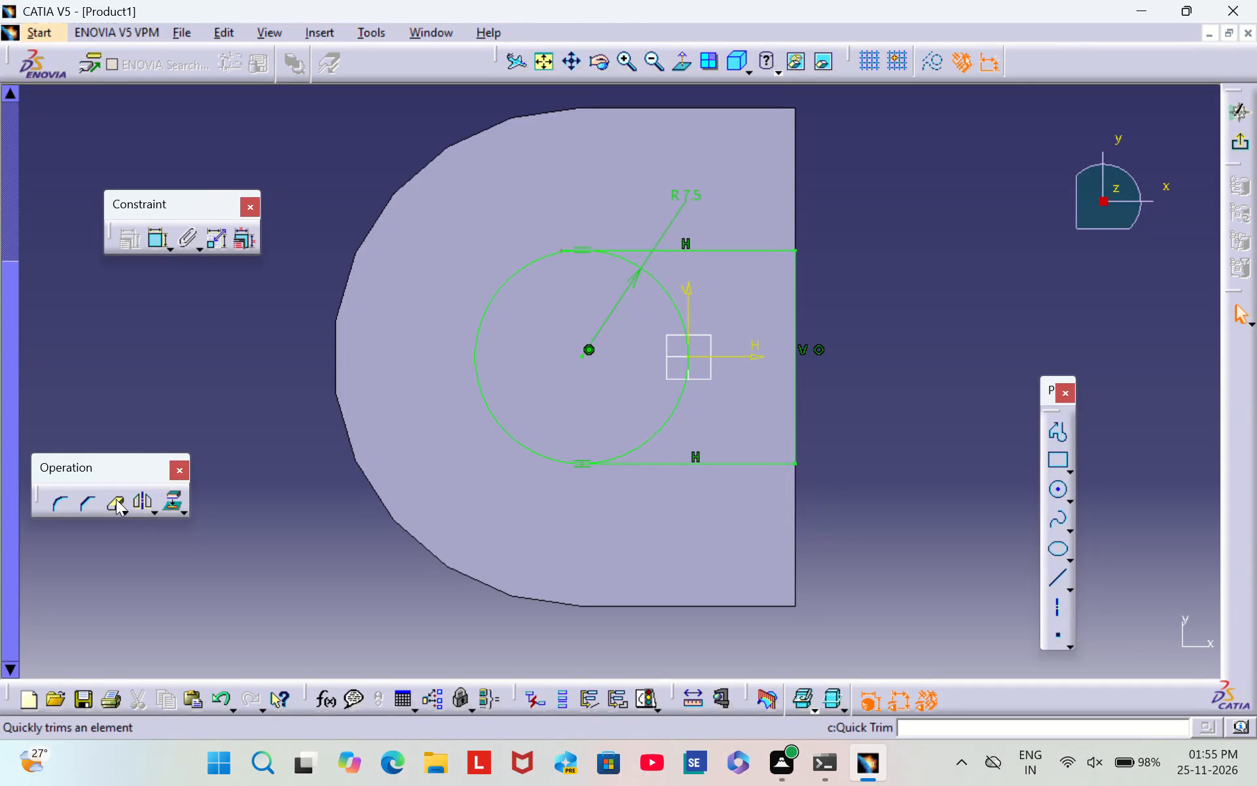
Quick Trim the half of the R7.5 mm circle that lies between the two tangent lines.
{"action": "double_click", "coordinate": [116, 496]}
{"action": "left_click", "coordinate": [657, 433]}
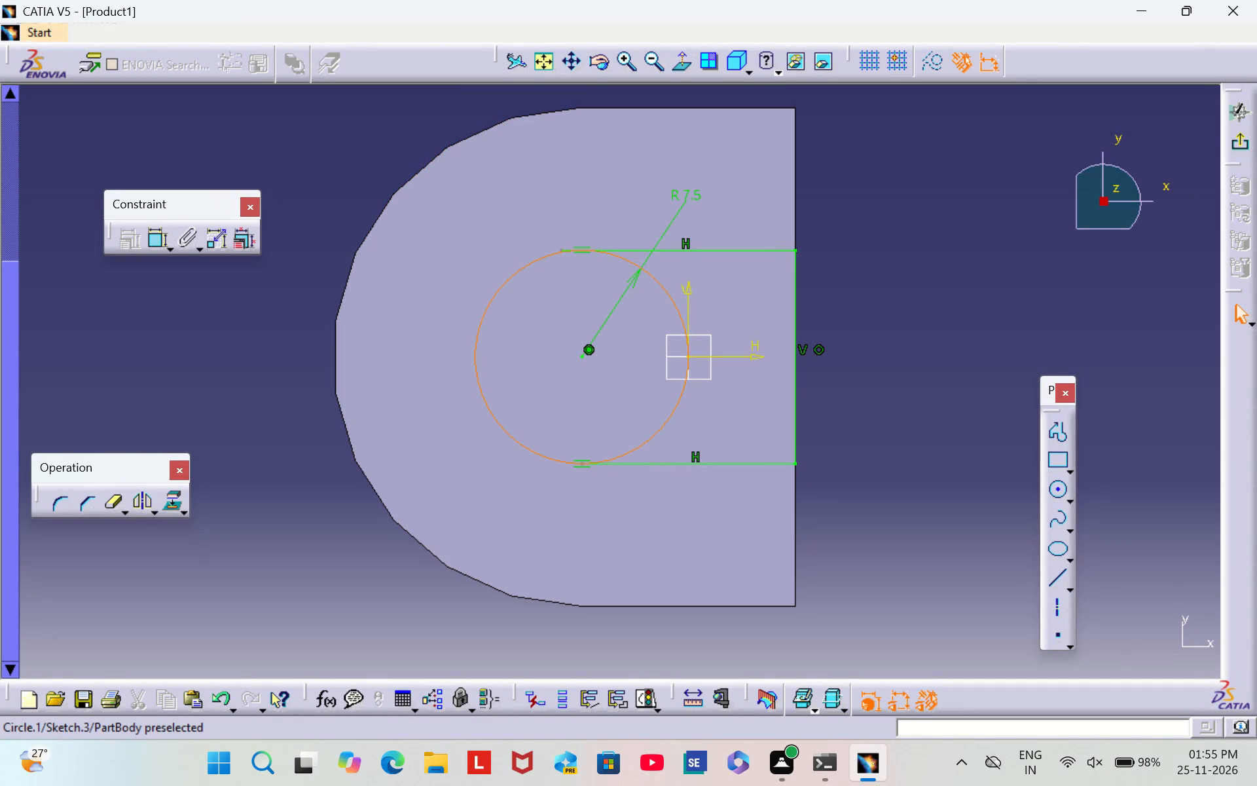
{"action": "left_click", "coordinate": [109, 500]}
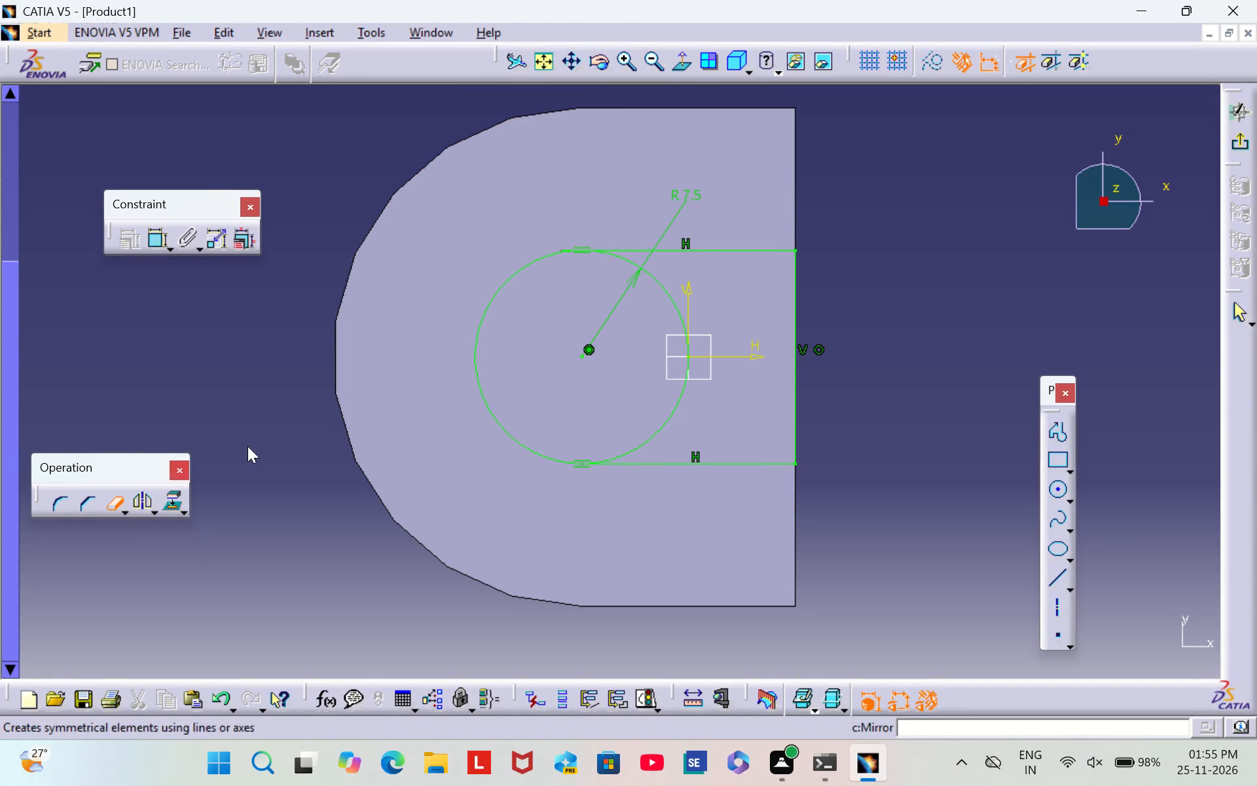
{"action": "left_click", "coordinate": [657, 430]}
Quick Trim the short end of the upper horizontal line that overhangs its tangent point with the arc.
{"action": "triple_click", "coordinate": [630, 60]}
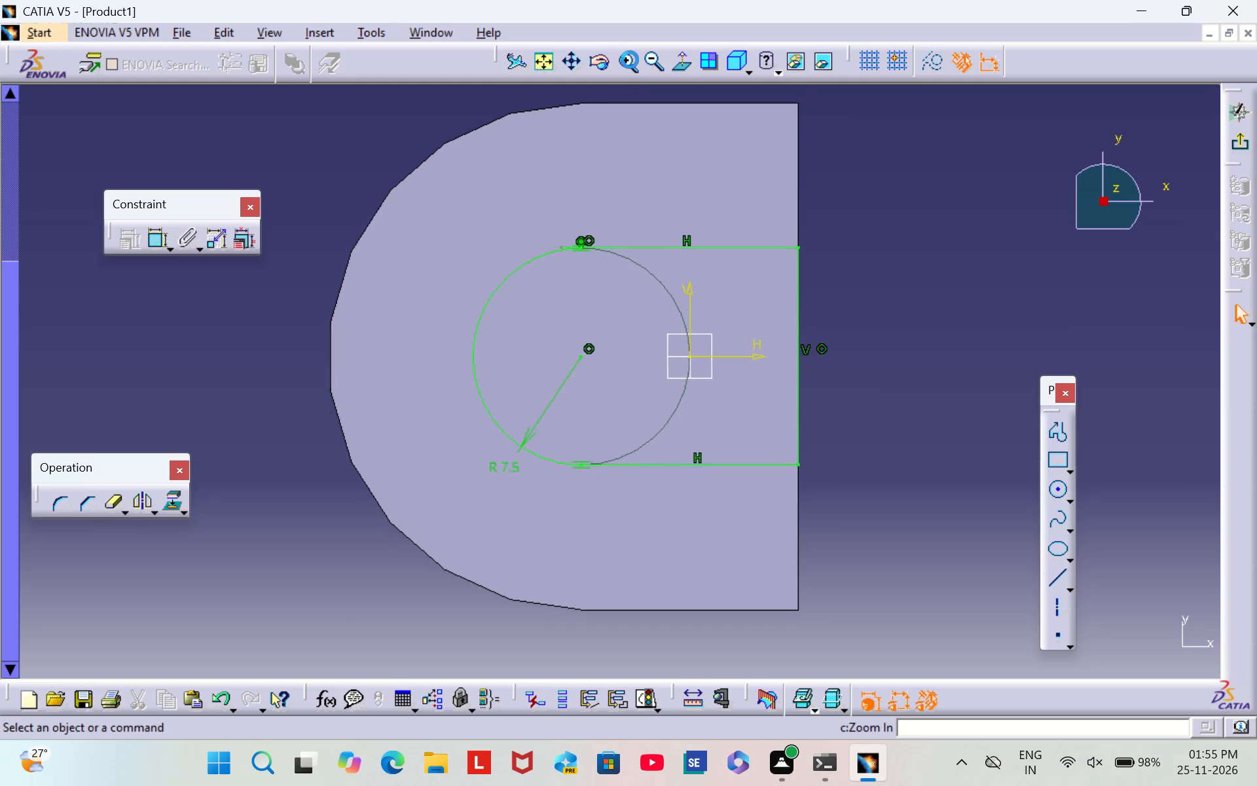
{"action": "triple_click", "coordinate": [630, 60]}
{"action": "triple_click", "coordinate": [630, 58]}
{"action": "double_click", "coordinate": [630, 58]}
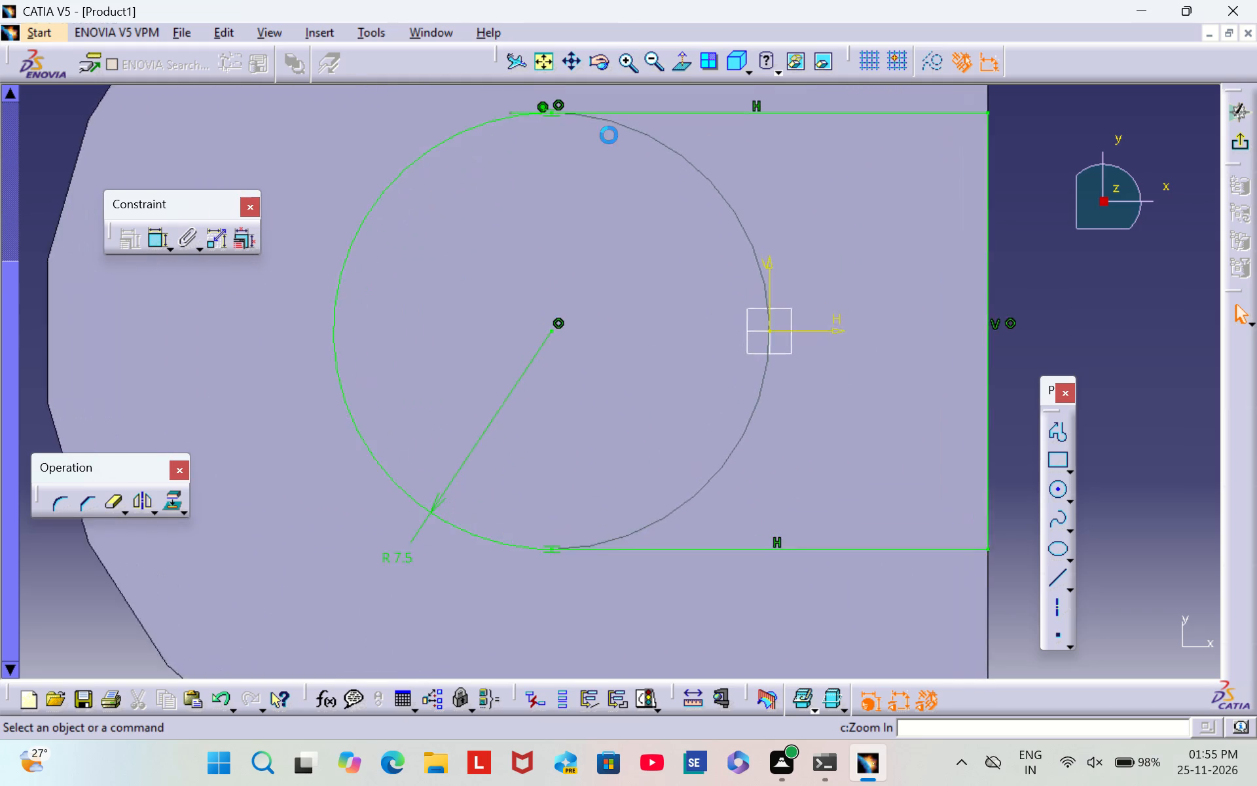
{"action": "middle_click_drag", "start_coordinate": [738, 267], "coordinate": [917, 476]}
{"action": "scroll", "coordinate": [792, 286], "scroll_direction": "down", "scroll_amount": 1}
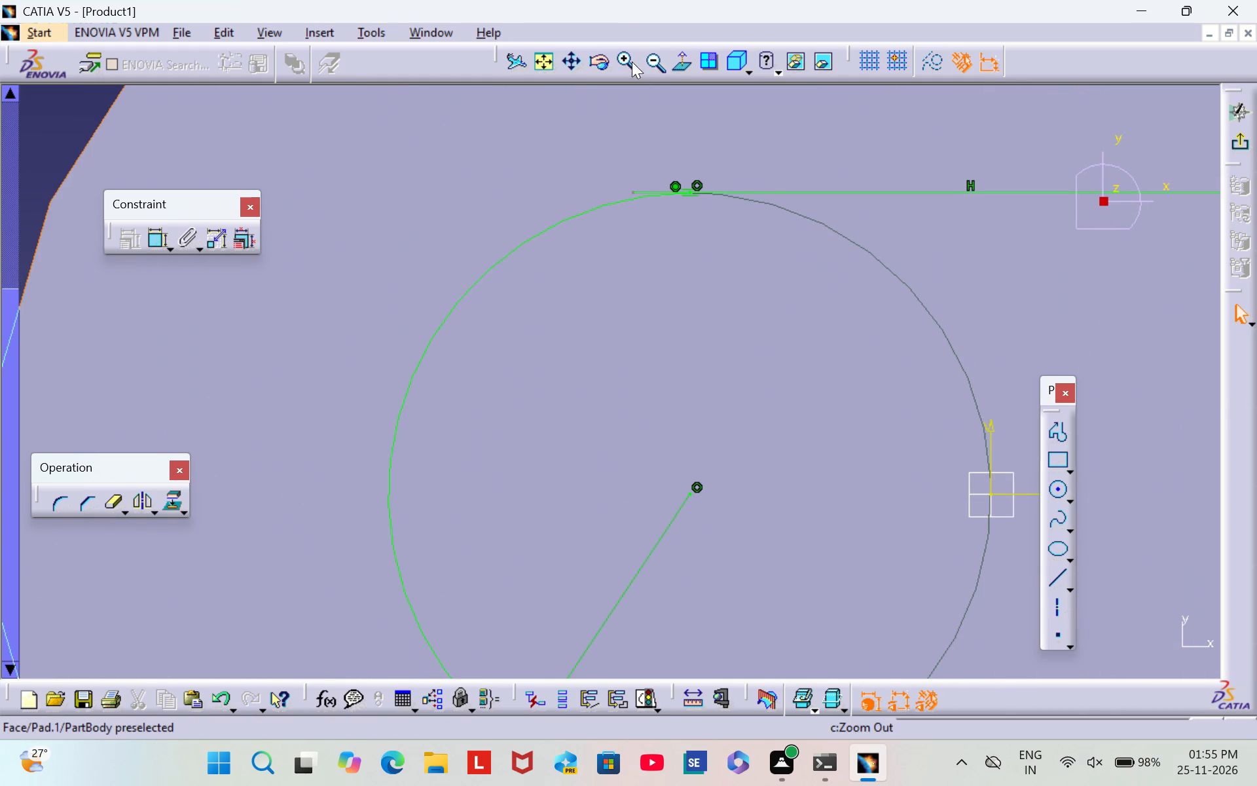
{"action": "triple_click", "coordinate": [624, 57]}
{"action": "triple_click", "coordinate": [624, 56]}
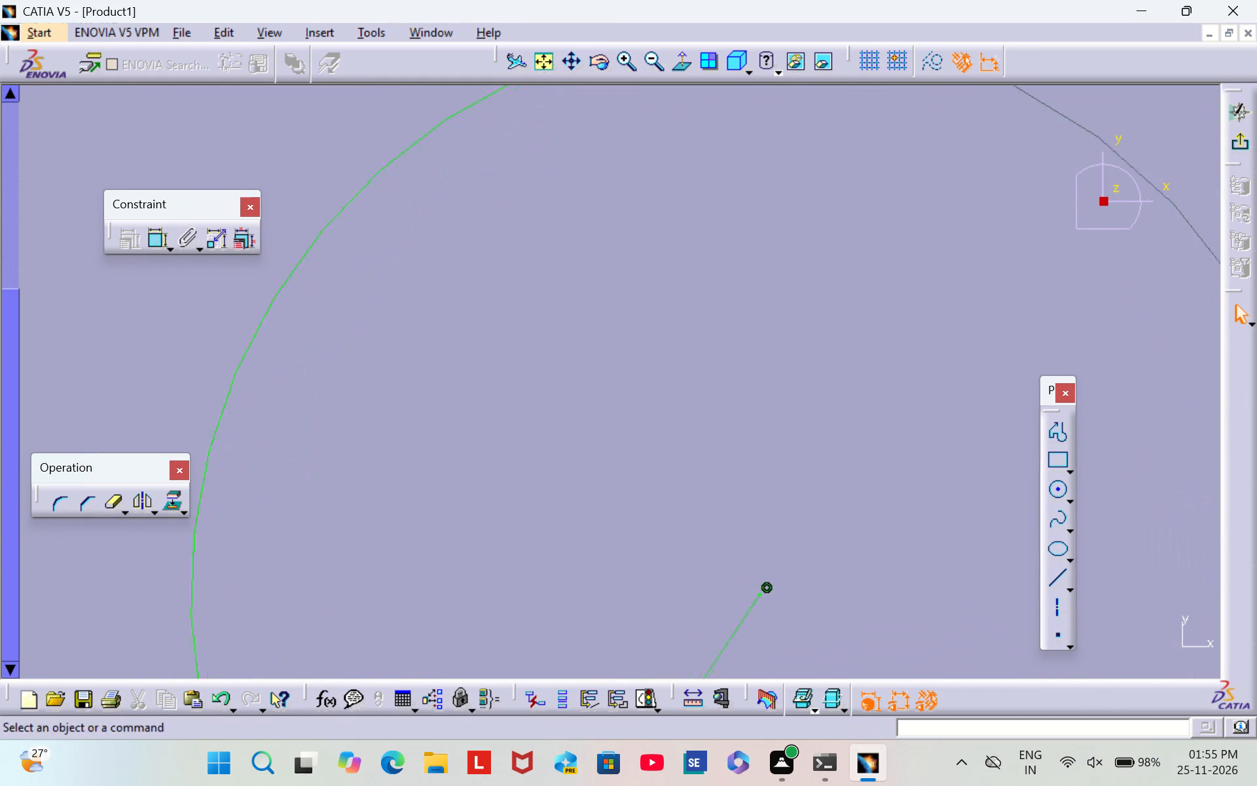
{"action": "middle_click_drag", "start_coordinate": [719, 487], "coordinate": [604, 37]}
{"action": "middle_click_drag", "start_coordinate": [734, 448], "coordinate": [672, 193]}
{"action": "middle_click_drag", "start_coordinate": [752, 517], "coordinate": [689, 272]}
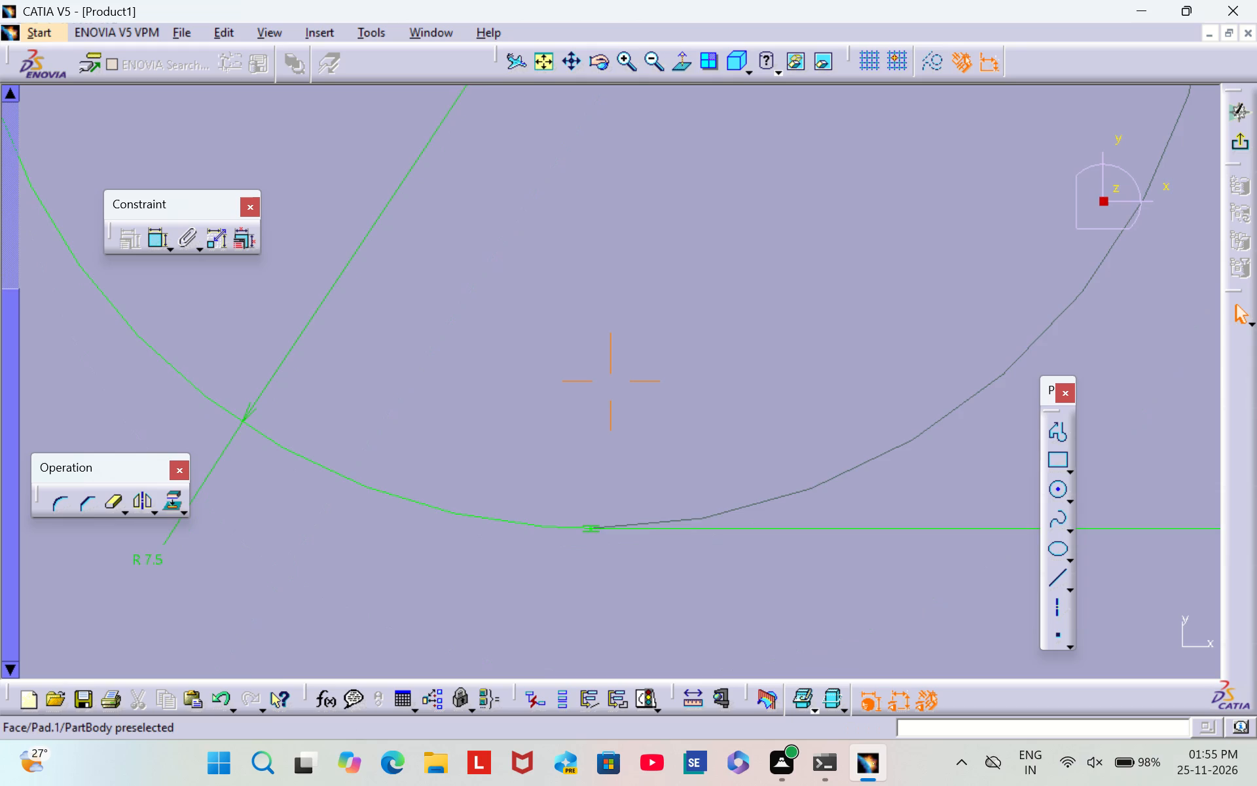
{"action": "scroll", "coordinate": [701, 329], "scroll_direction": "up", "scroll_amount": 1}
{"action": "middle_click_drag", "start_coordinate": [701, 329], "coordinate": [728, 602]}
{"action": "middle_click_drag", "start_coordinate": [731, 283], "coordinate": [733, 582]}
{"action": "middle_click_drag", "start_coordinate": [712, 239], "coordinate": [740, 568]}
{"action": "scroll", "coordinate": [740, 567], "scroll_direction": "down", "scroll_amount": 1}
{"action": "middle_click_drag", "start_coordinate": [630, 151], "coordinate": [696, 420]}
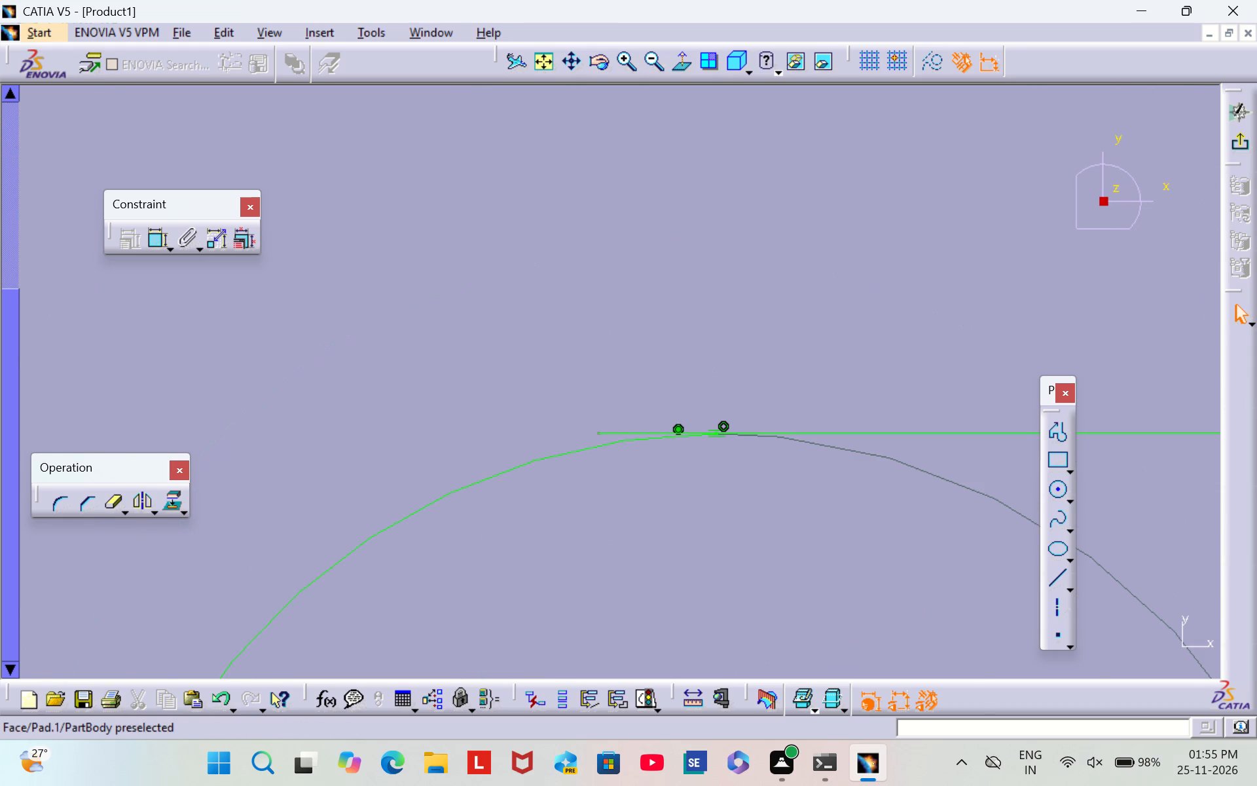
{"action": "triple_click", "coordinate": [625, 49]}
{"action": "double_click", "coordinate": [624, 48]}
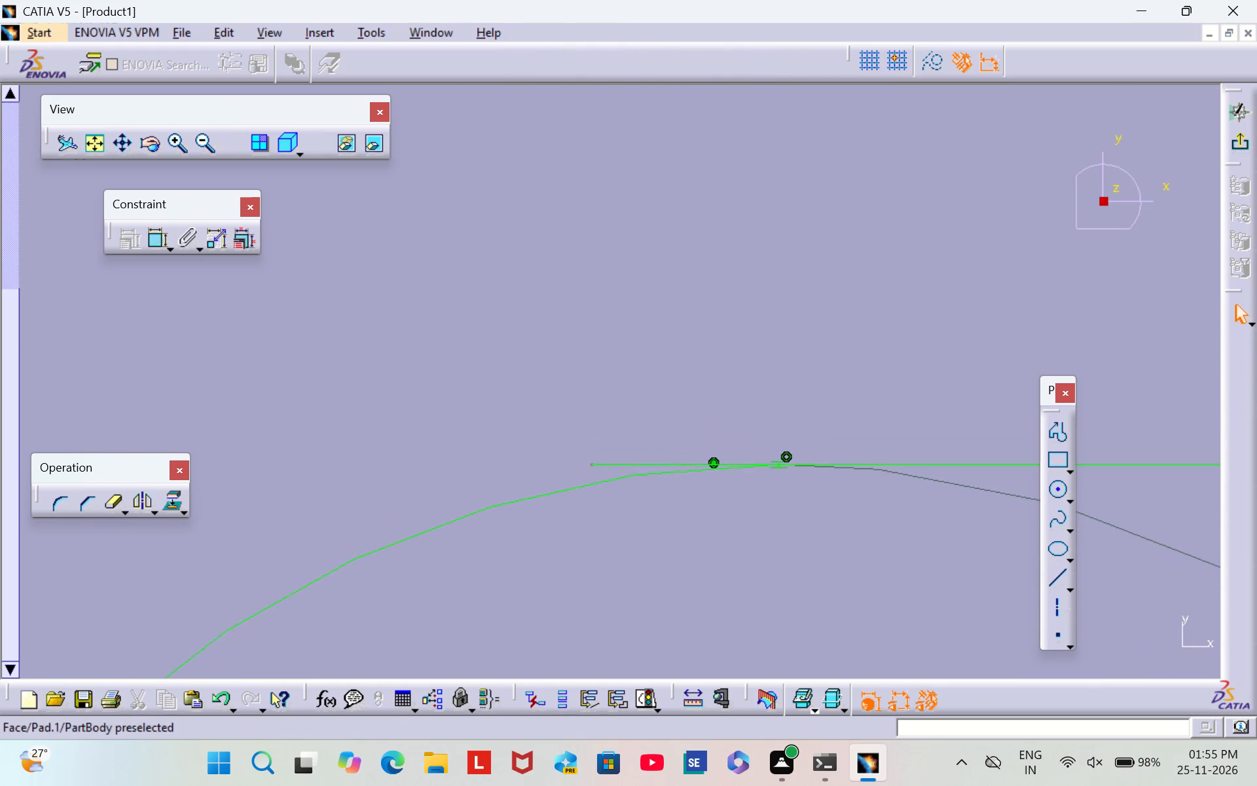
{"action": "middle_click_drag", "start_coordinate": [682, 534], "coordinate": [651, 424]}
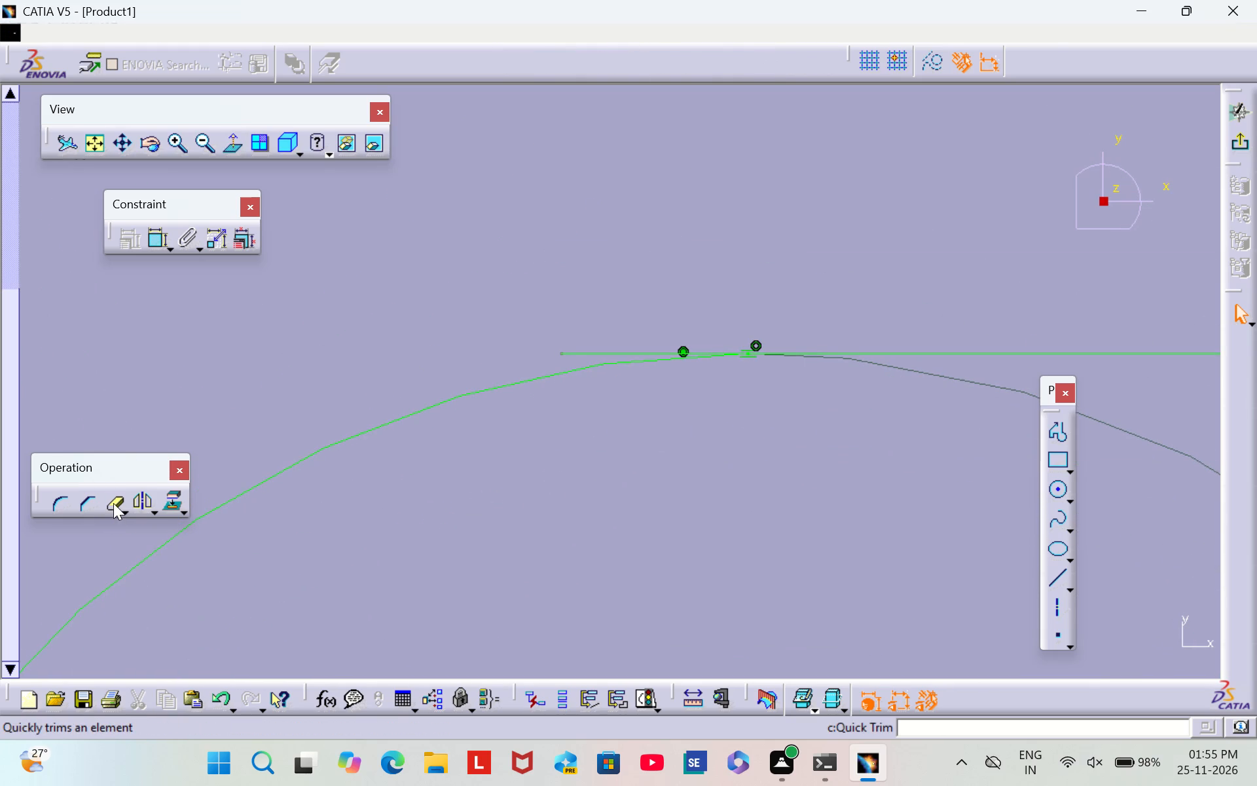
{"action": "double_click", "coordinate": [113, 503]}
{"action": "left_click", "coordinate": [606, 350]}
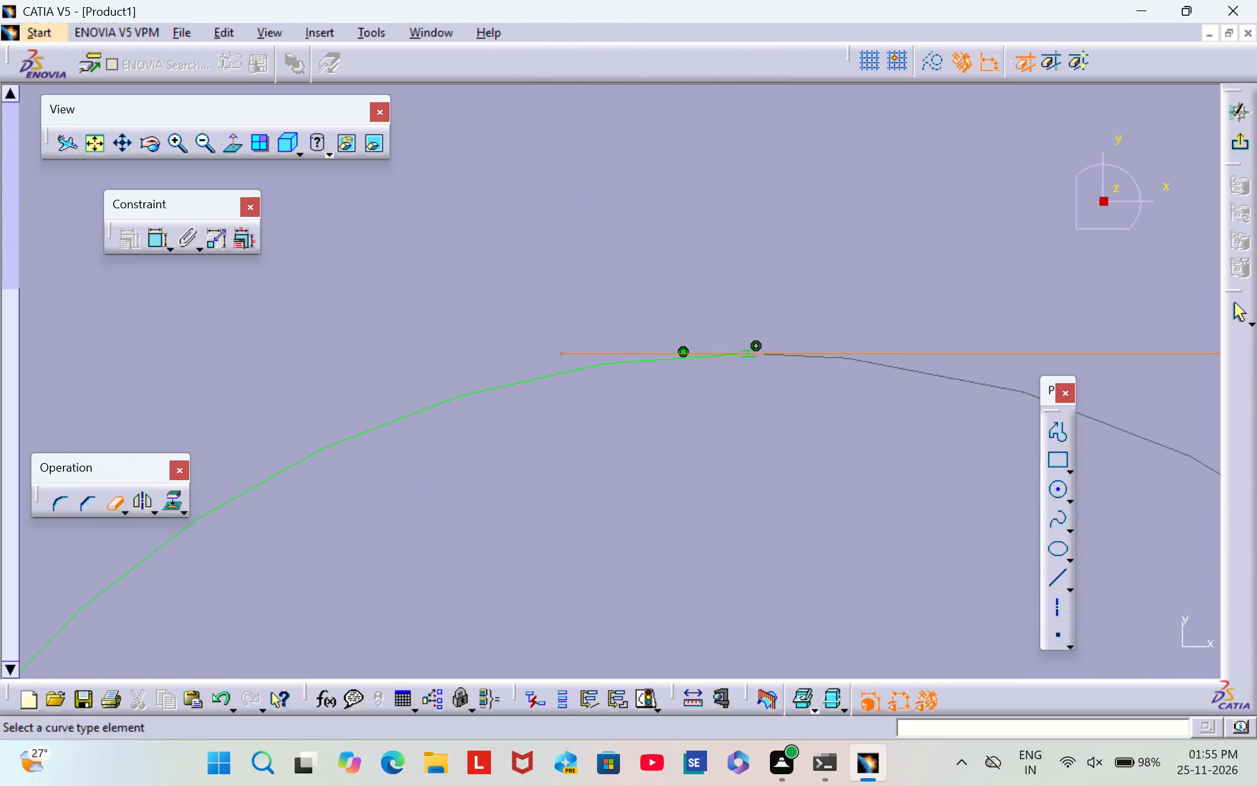
{"action": "middle_click_drag", "start_coordinate": [646, 548], "coordinate": [584, 286]}
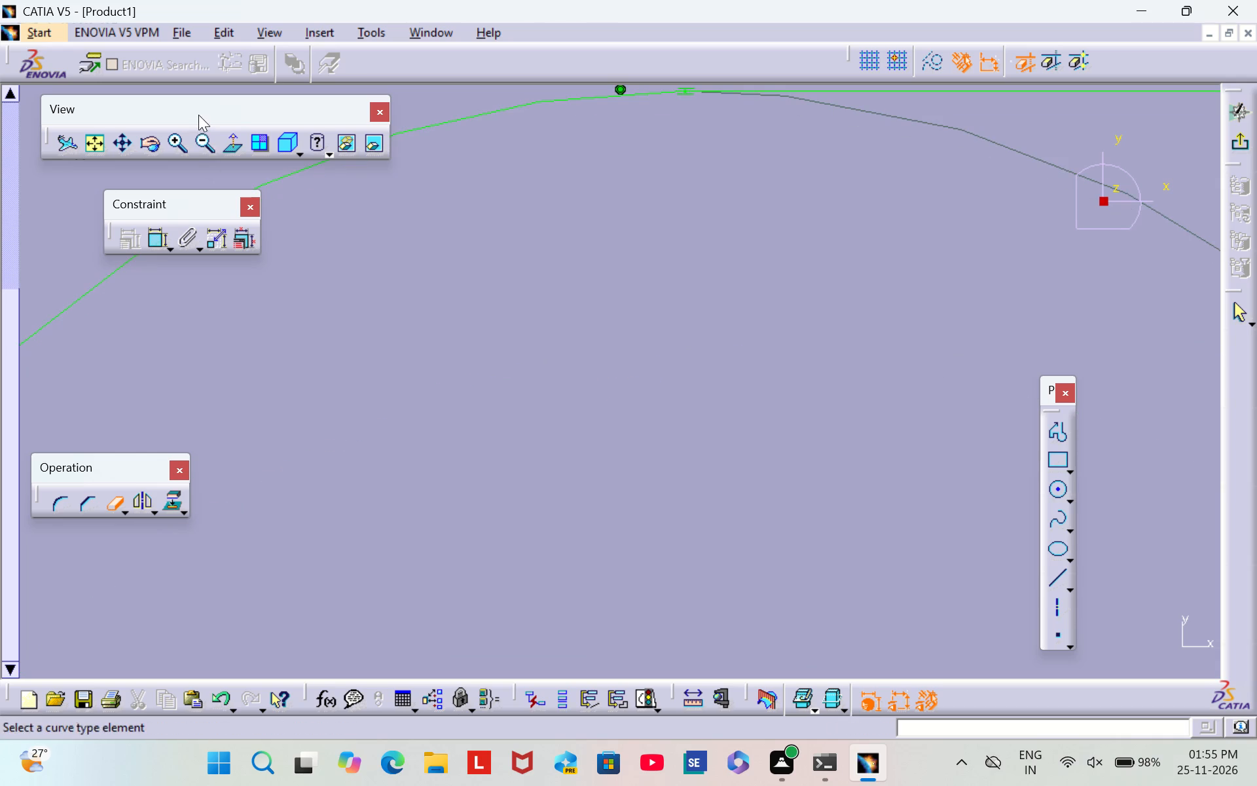
{"action": "triple_click", "coordinate": [198, 141]}
{"action": "triple_click", "coordinate": [198, 141]}
{"action": "triple_click", "coordinate": [198, 141]}
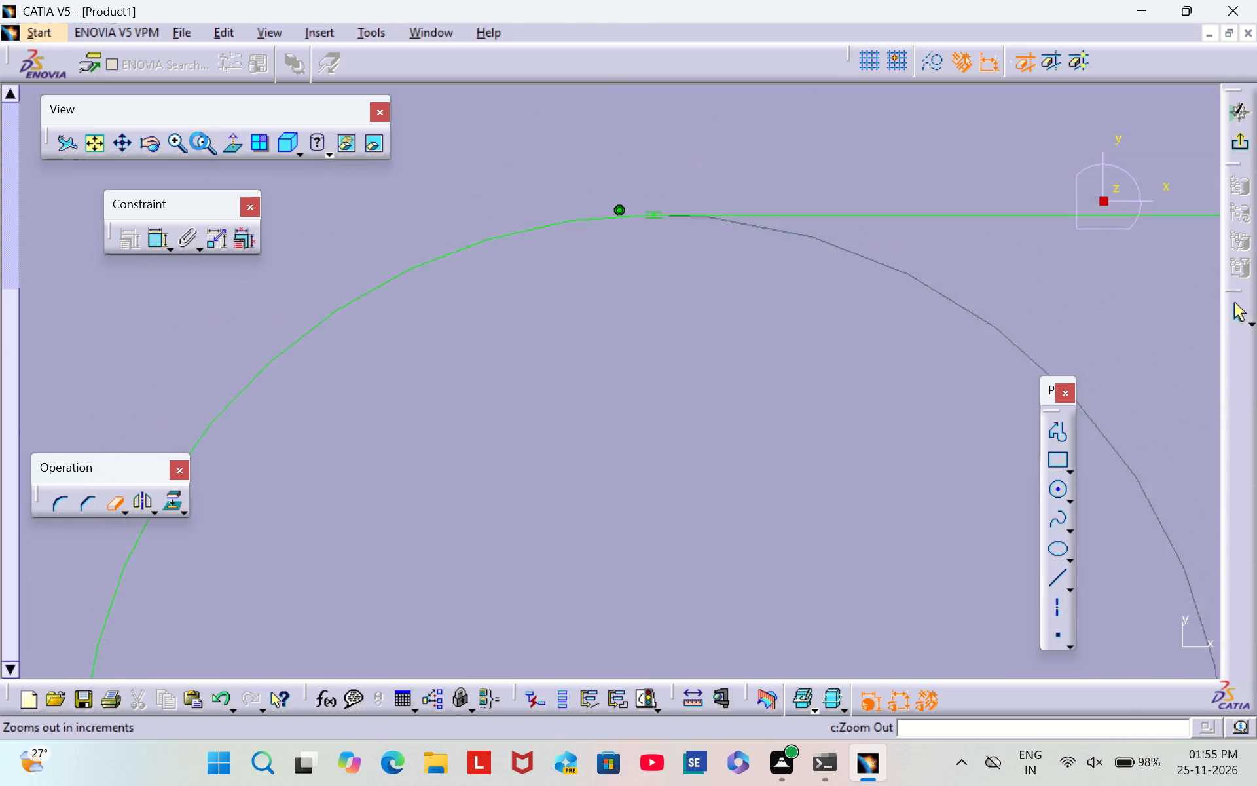
{"action": "triple_click", "coordinate": [198, 140]}
{"action": "triple_click", "coordinate": [198, 139]}
{"action": "double_click", "coordinate": [198, 139]}
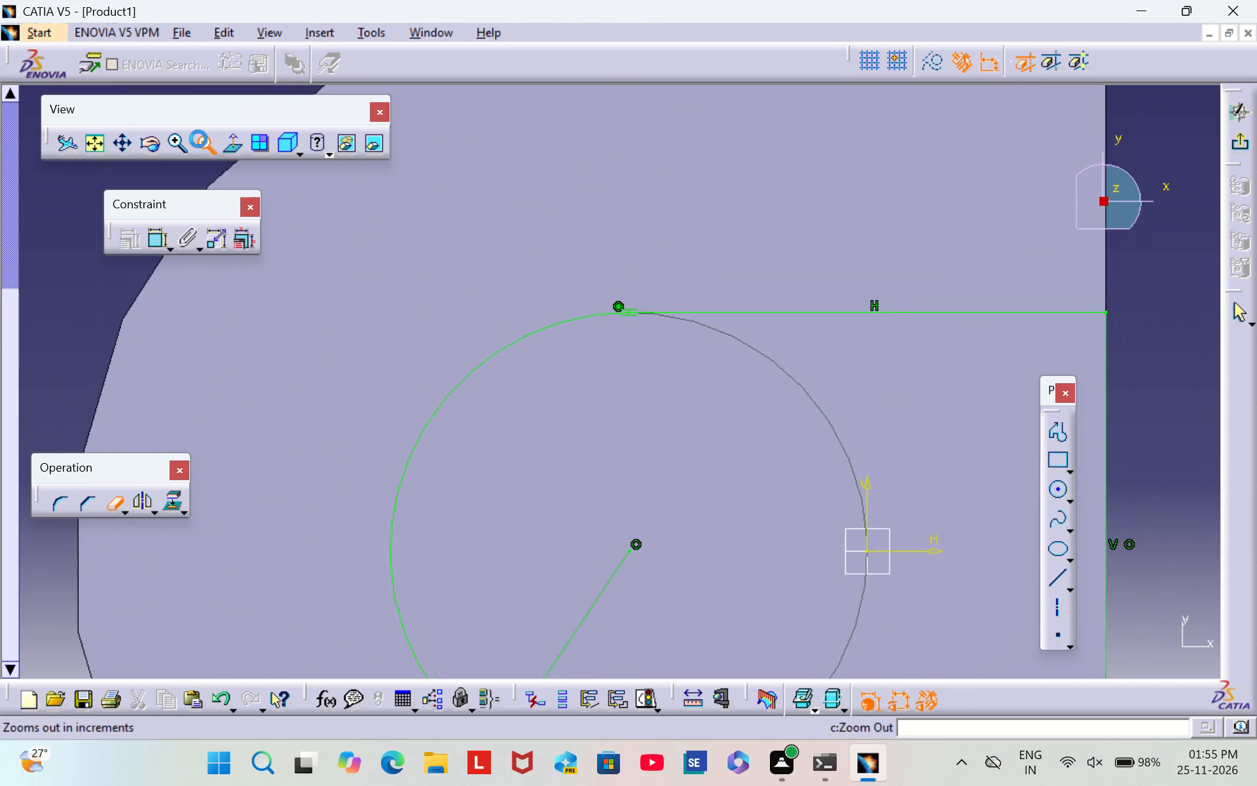
{"action": "middle_click_drag", "start_coordinate": [542, 574], "coordinate": [404, 374]}
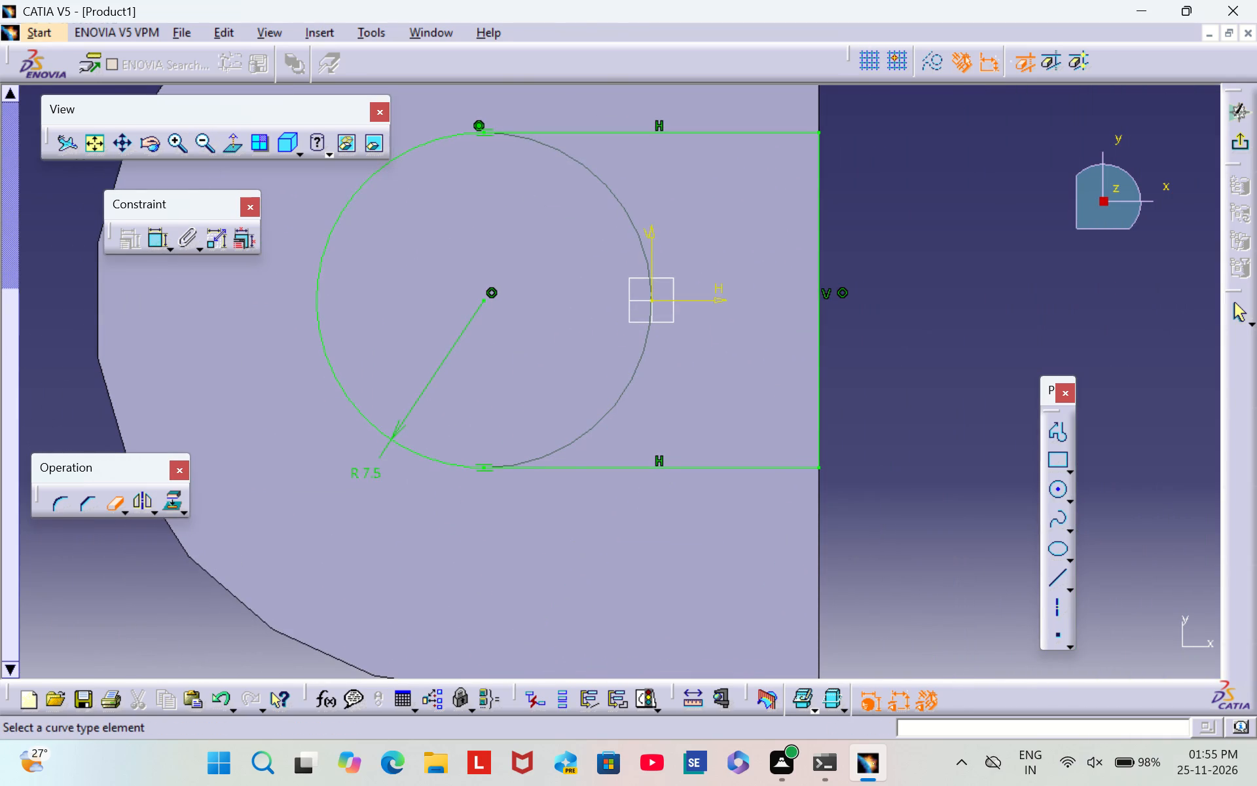
{"action": "left_click", "coordinate": [196, 143]}
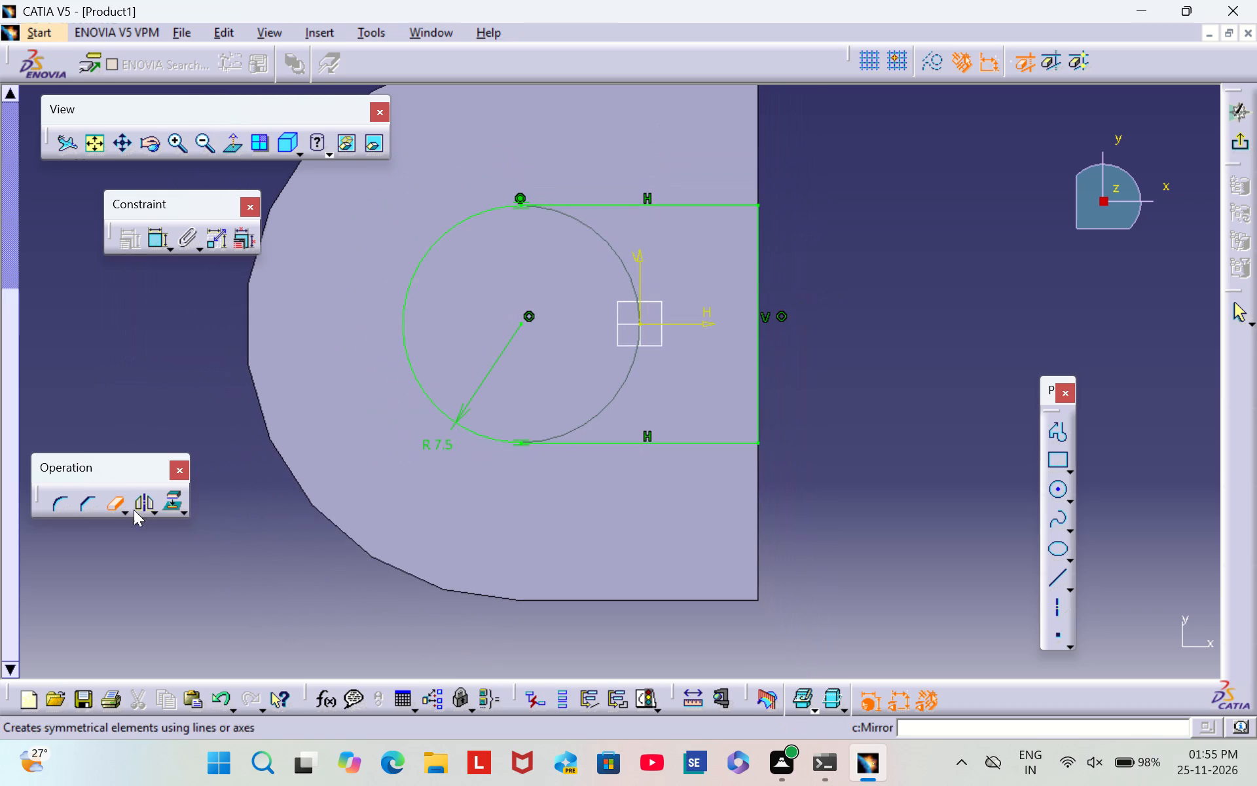
{"action": "left_click", "coordinate": [113, 504]}
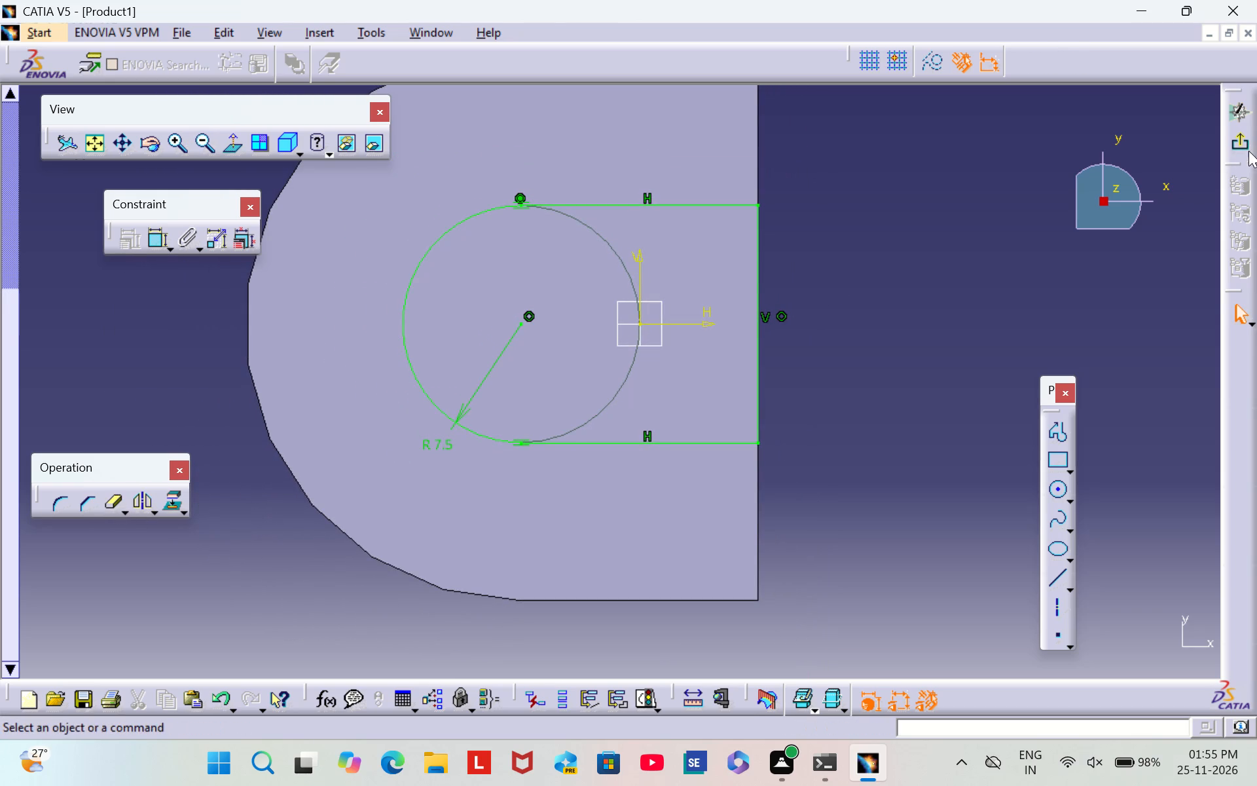
Exit the sketch and pocket the U-shaped slot profile to a depth of 20 mm.
{"action": "left_click", "coordinate": [1238, 152]}
{"action": "middle_click_drag", "start_coordinate": [1029, 410], "coordinate": [1002, 369]}
{"action": "left_click", "coordinate": [1175, 388]}
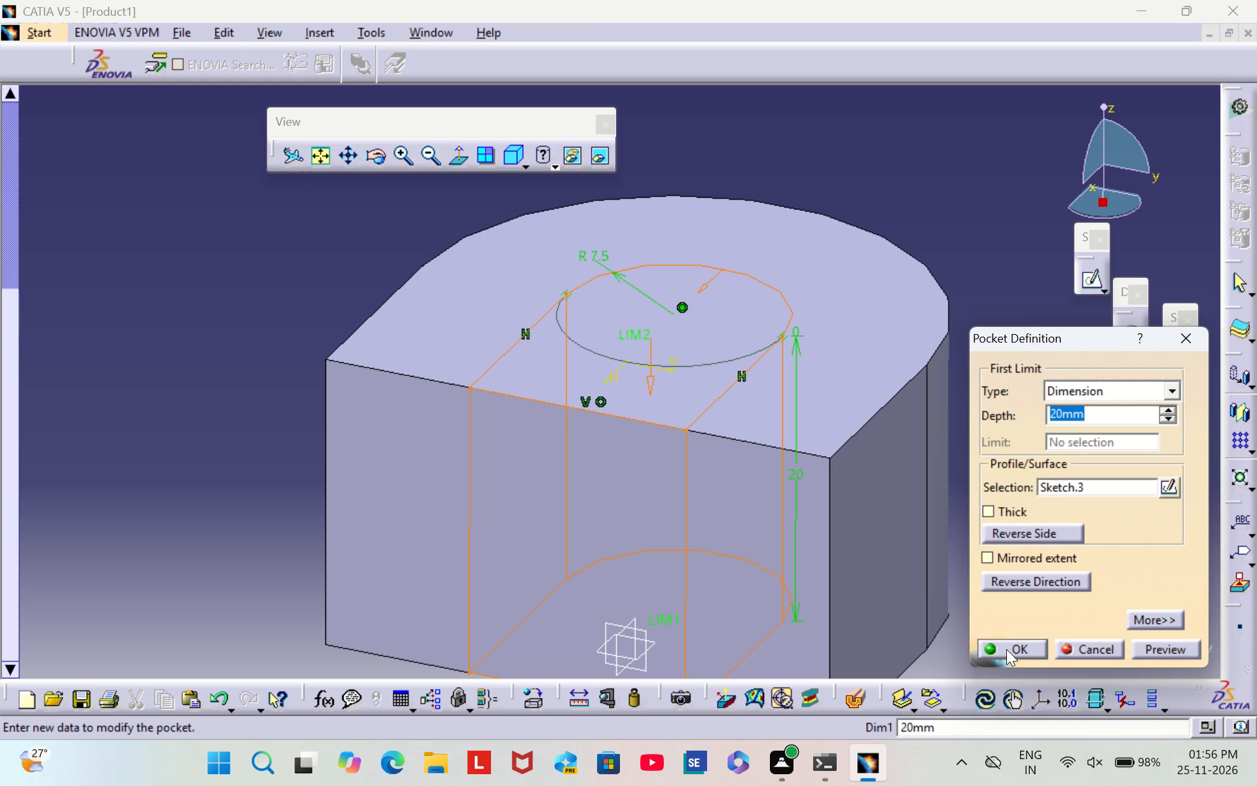
{"action": "left_click", "coordinate": [1006, 649]}
{"action": "left_click", "coordinate": [999, 250]}
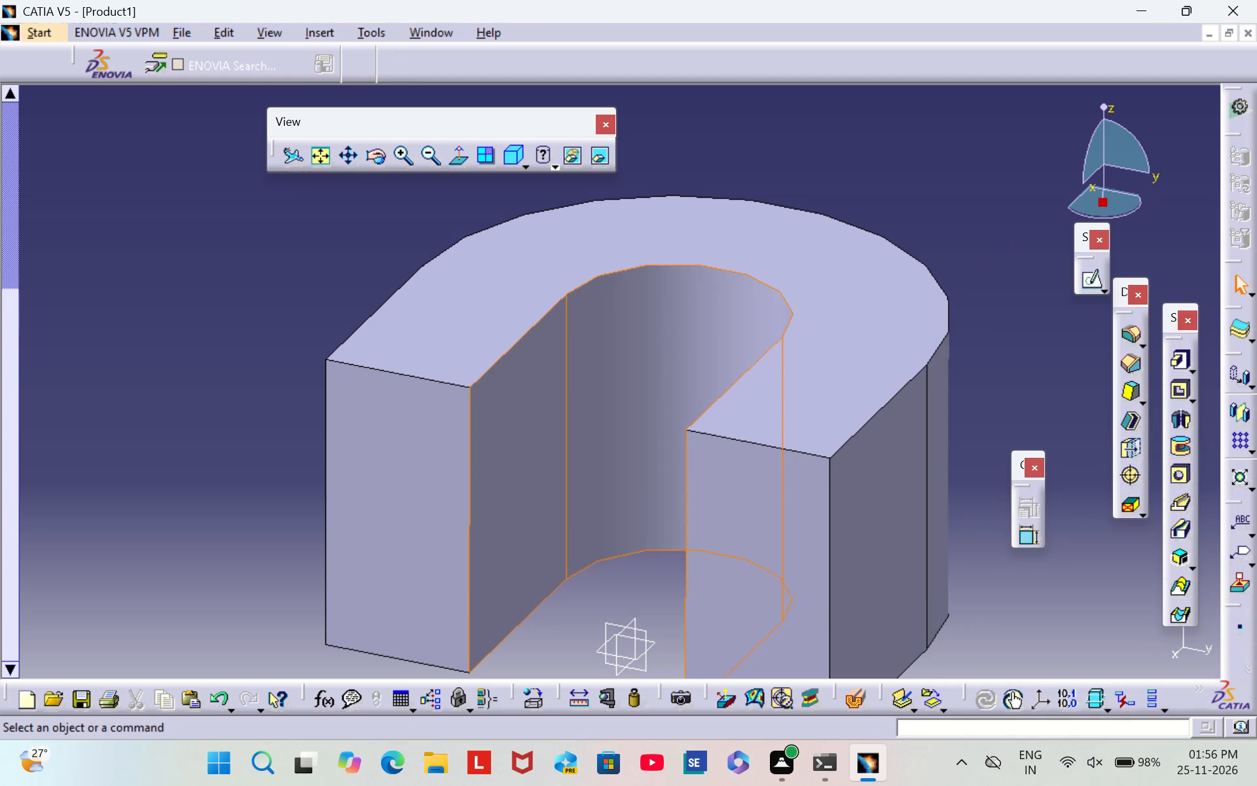
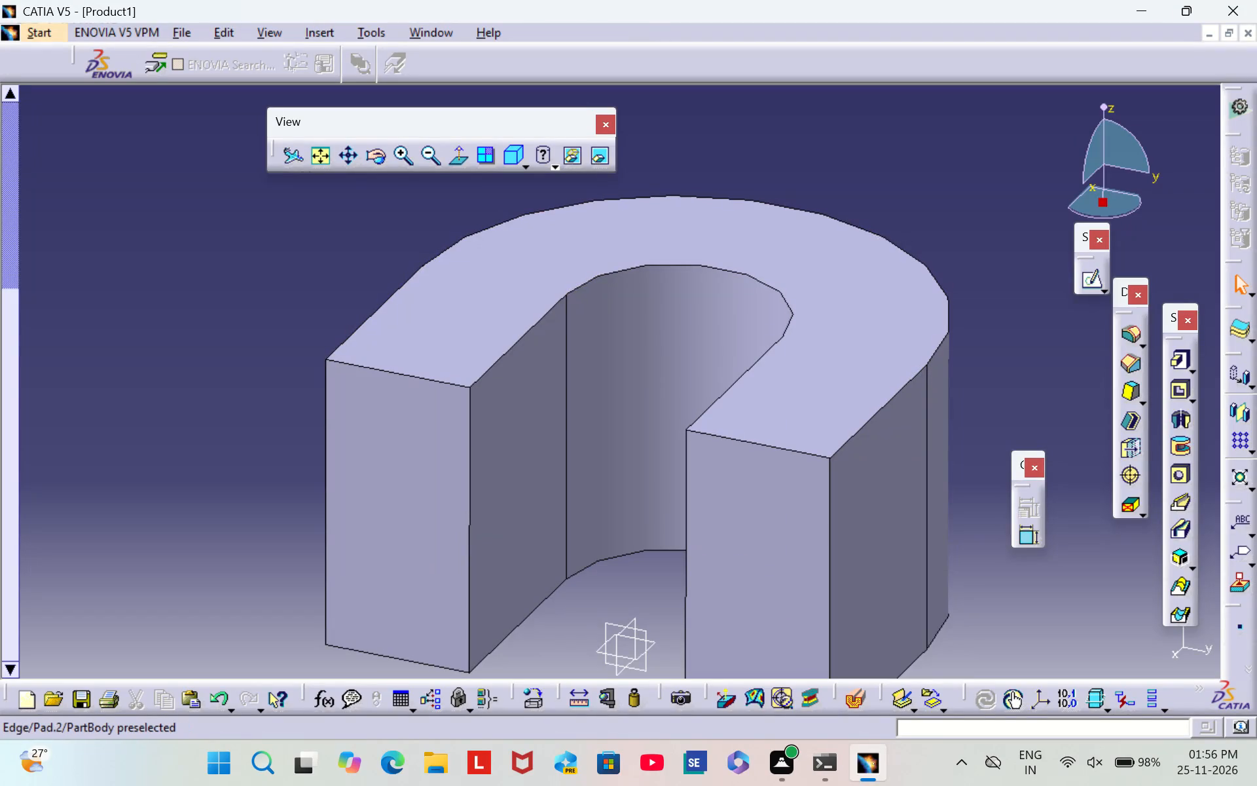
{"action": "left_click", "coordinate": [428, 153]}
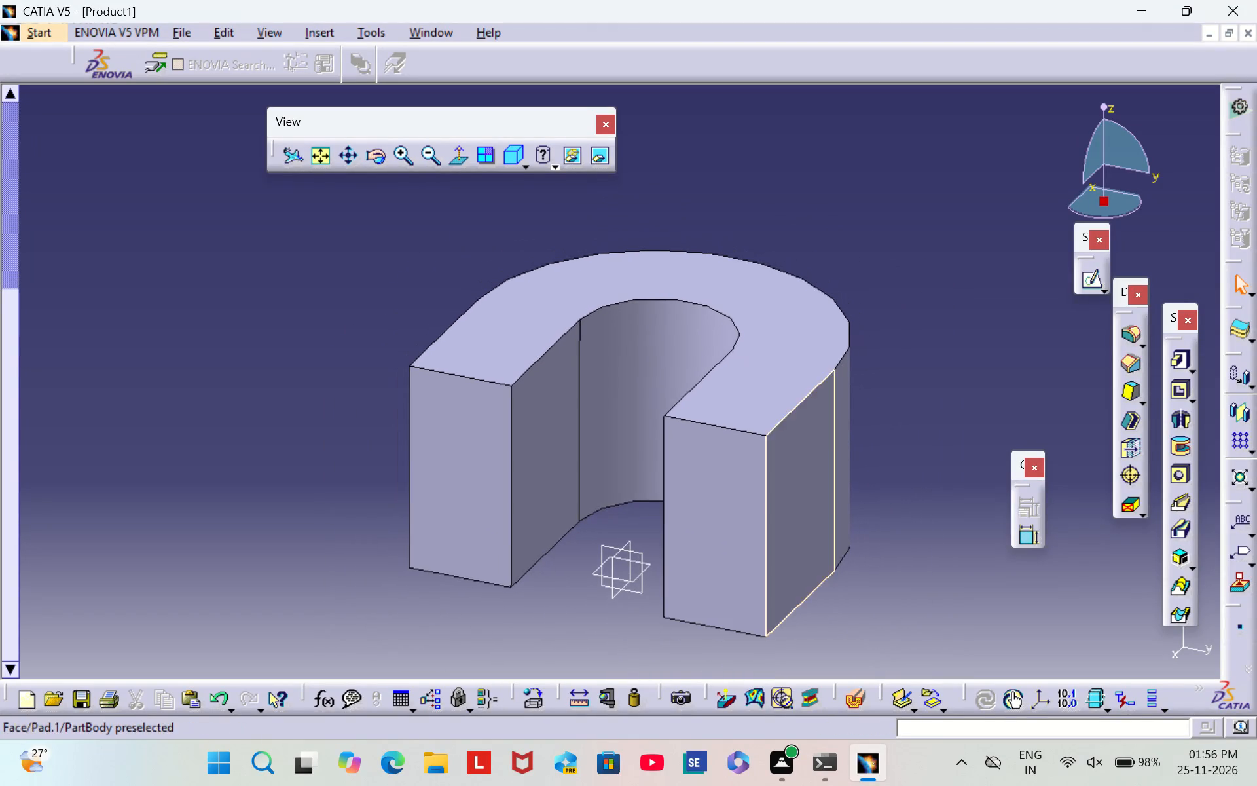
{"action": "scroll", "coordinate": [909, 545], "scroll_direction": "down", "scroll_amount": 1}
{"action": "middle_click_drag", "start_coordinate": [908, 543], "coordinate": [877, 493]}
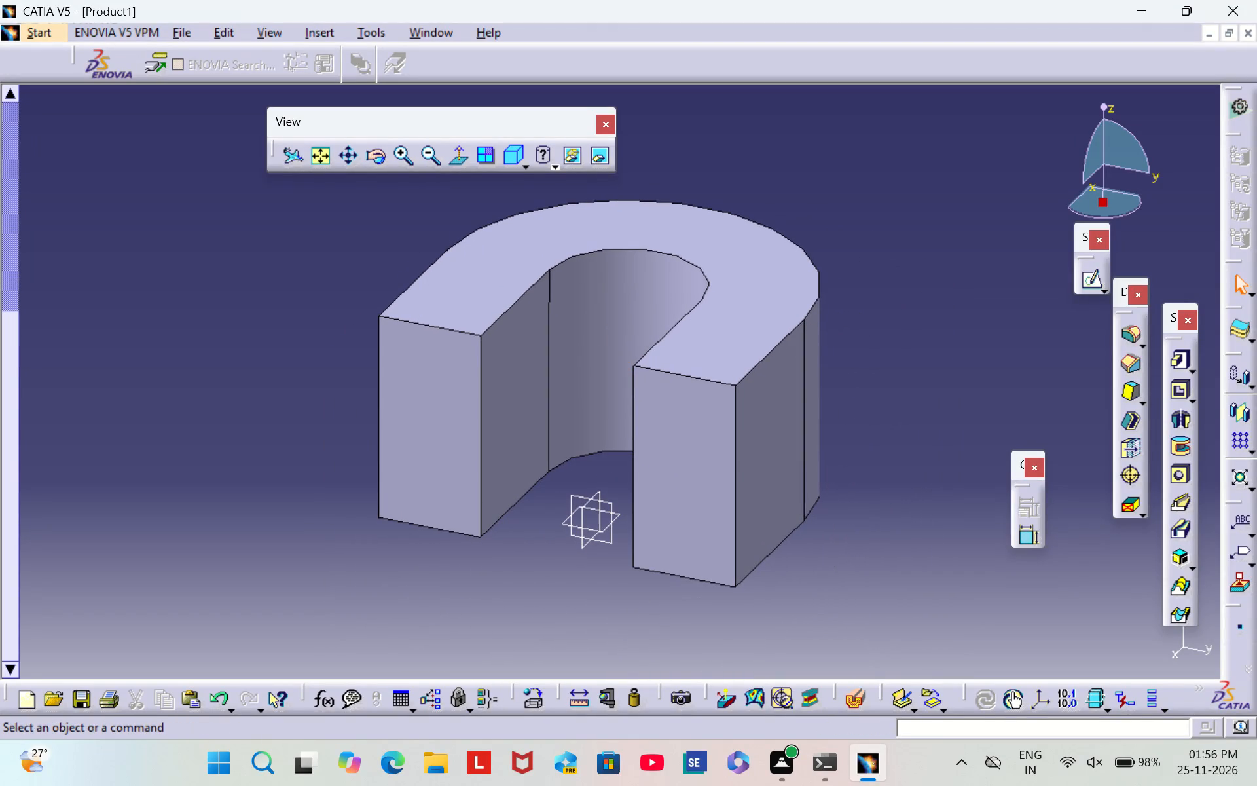
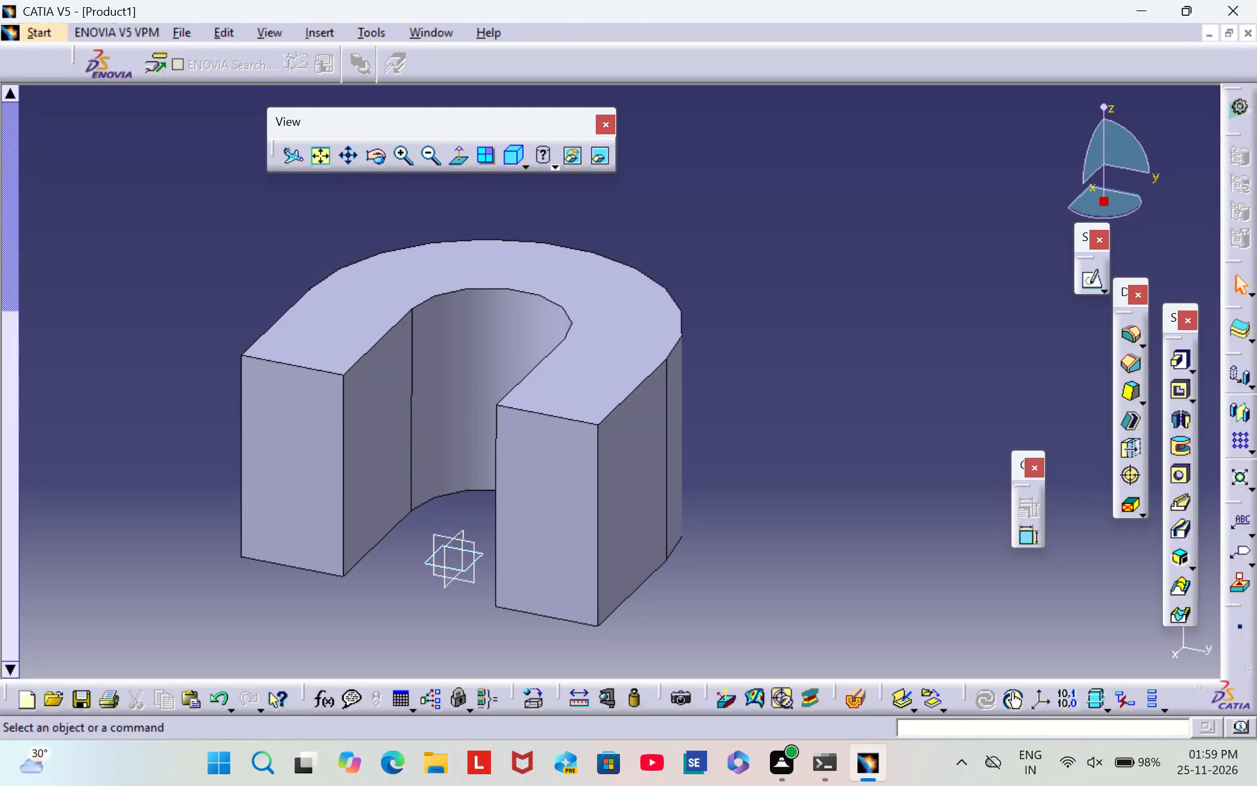
Start a sketch on the flat underside face of the U-shaped block.
{"action": "left_click", "coordinate": [477, 559]}
{"action": "left_click", "coordinate": [888, 428]}
{"action": "middle_click_drag", "start_coordinate": [751, 535], "coordinate": [757, 293]}
{"action": "scroll", "coordinate": [752, 533], "scroll_direction": "down", "scroll_amount": 1}
{"action": "right_click_drag", "start_coordinate": [752, 533], "coordinate": [757, 293]}
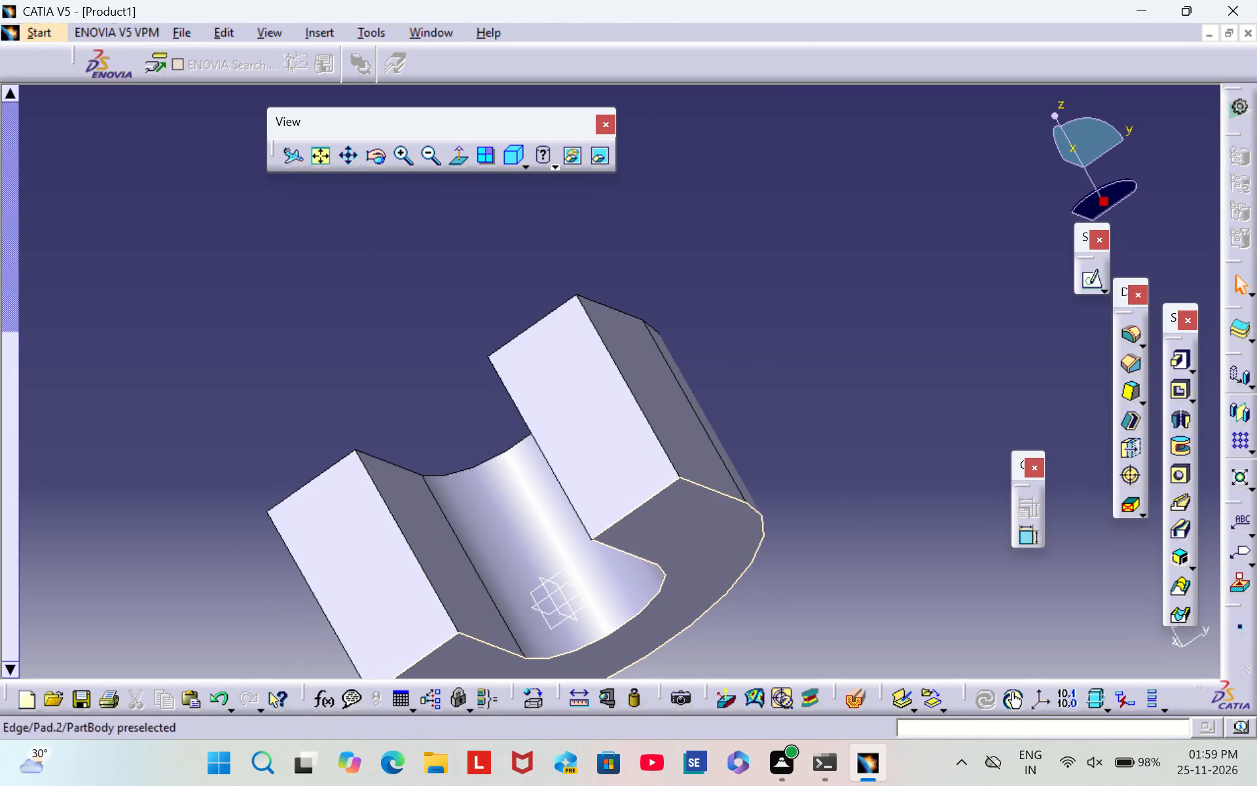
{"action": "left_click", "coordinate": [718, 555]}
{"action": "left_click", "coordinate": [1093, 271]}
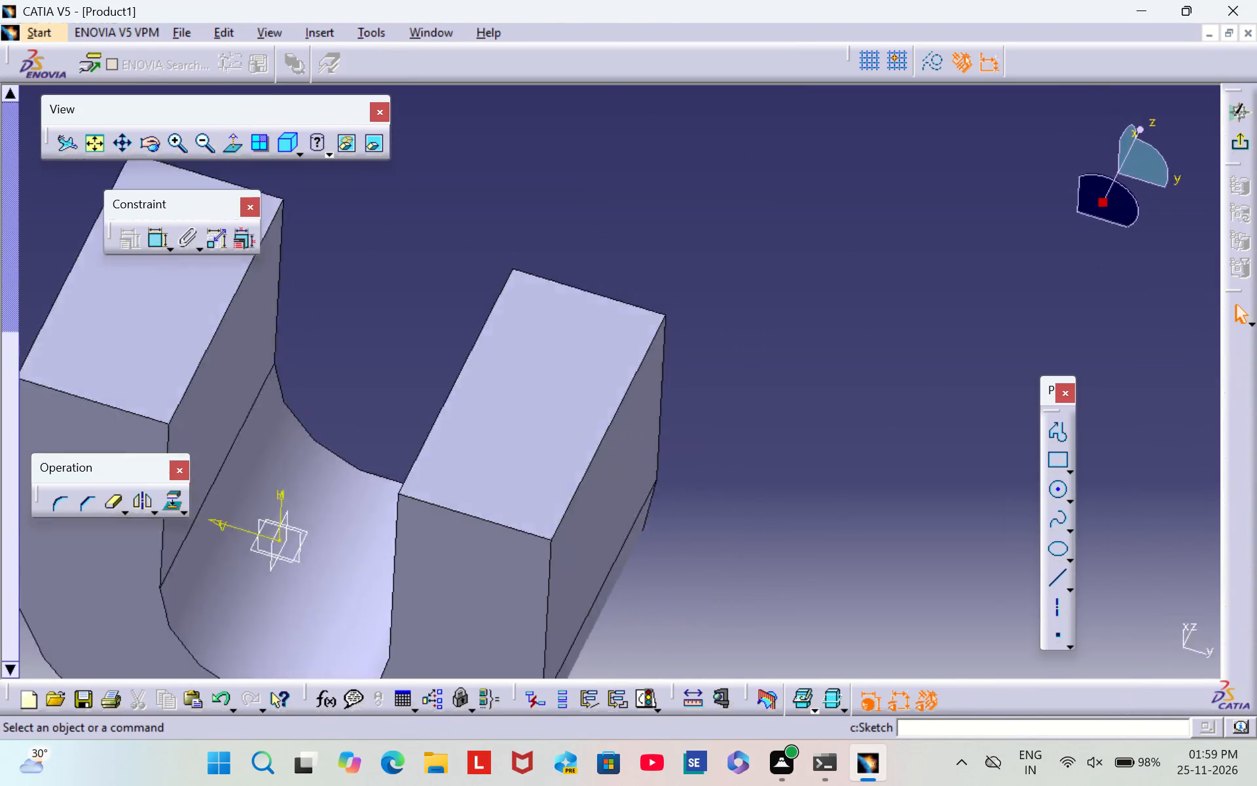
Sketch a circle centred on the horizontal axis, clear of the block's rounded end, and constrain its radius to 12.5 mm.
{"action": "middle_click_drag", "start_coordinate": [619, 405], "coordinate": [1045, 433]}
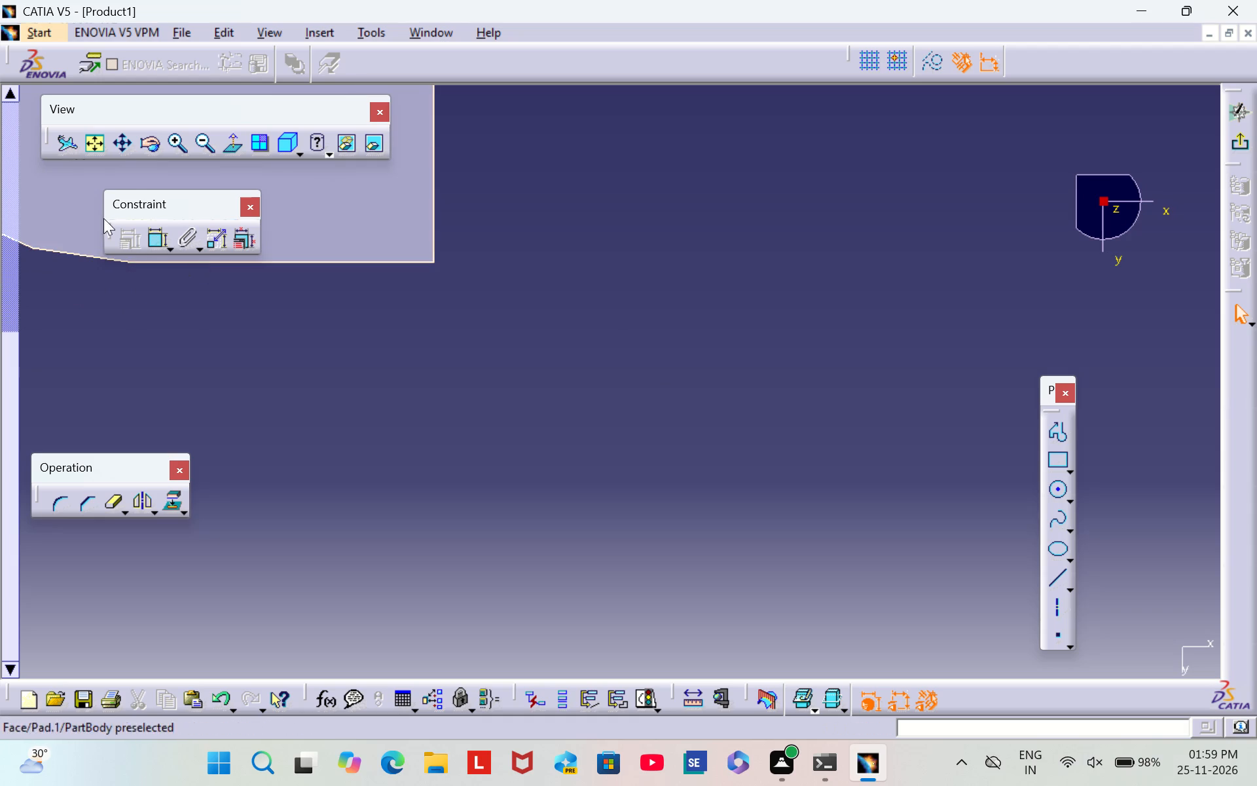
{"action": "left_click", "coordinate": [105, 145]}
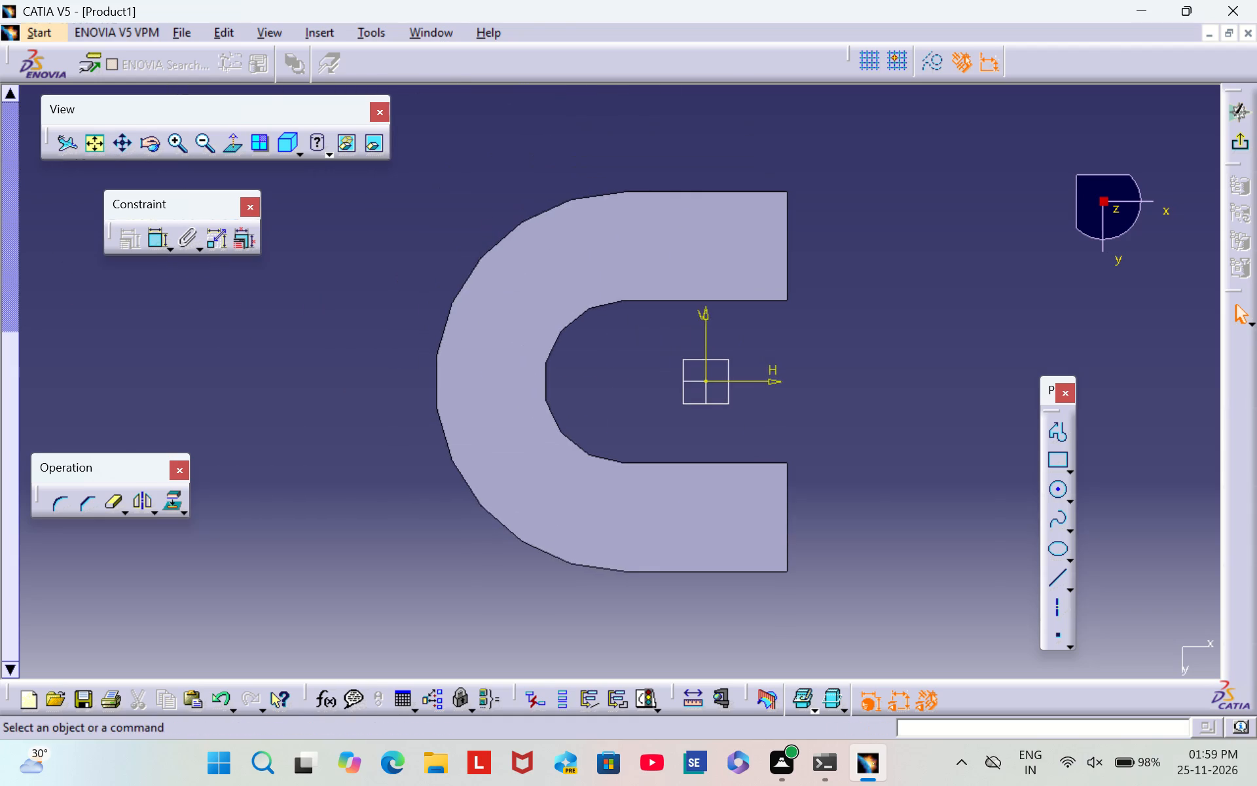
{"action": "middle_click_drag", "start_coordinate": [560, 375], "coordinate": [767, 383]}
{"action": "left_click", "coordinate": [206, 147]}
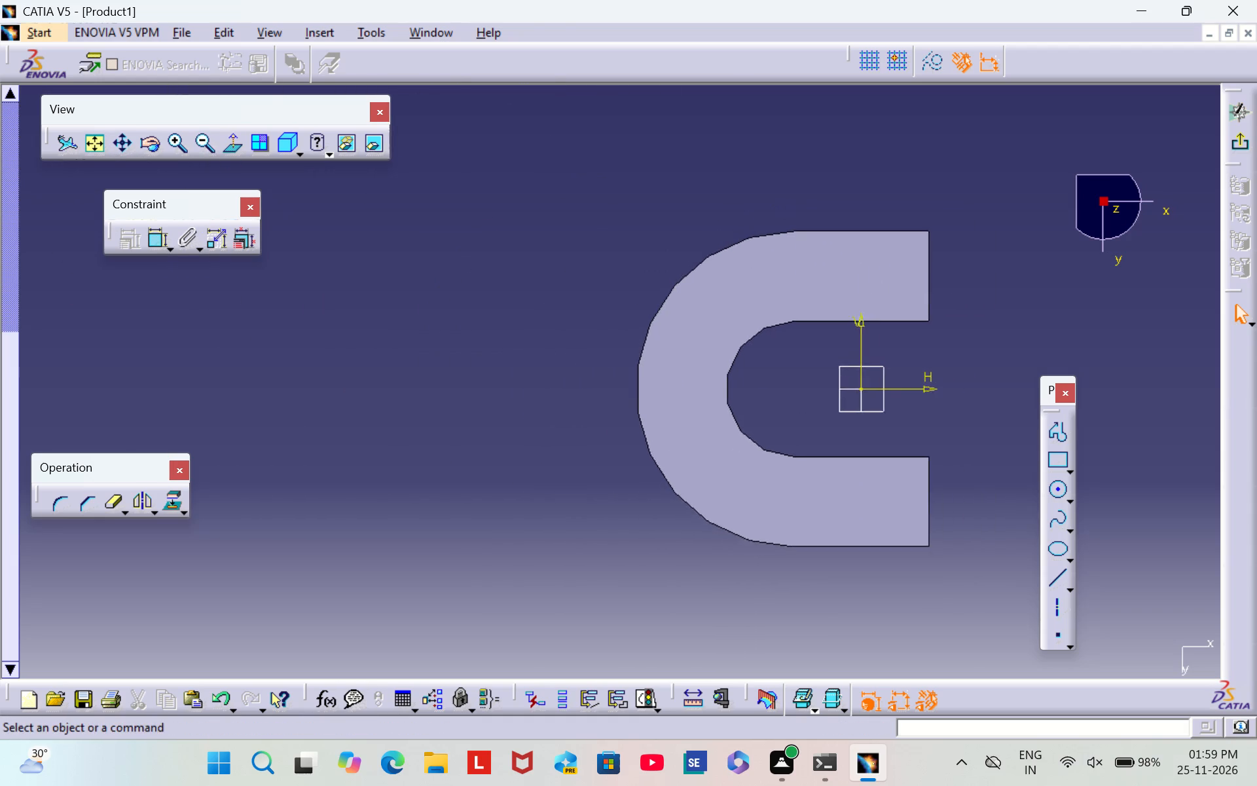
{"action": "left_click", "coordinate": [1050, 487]}
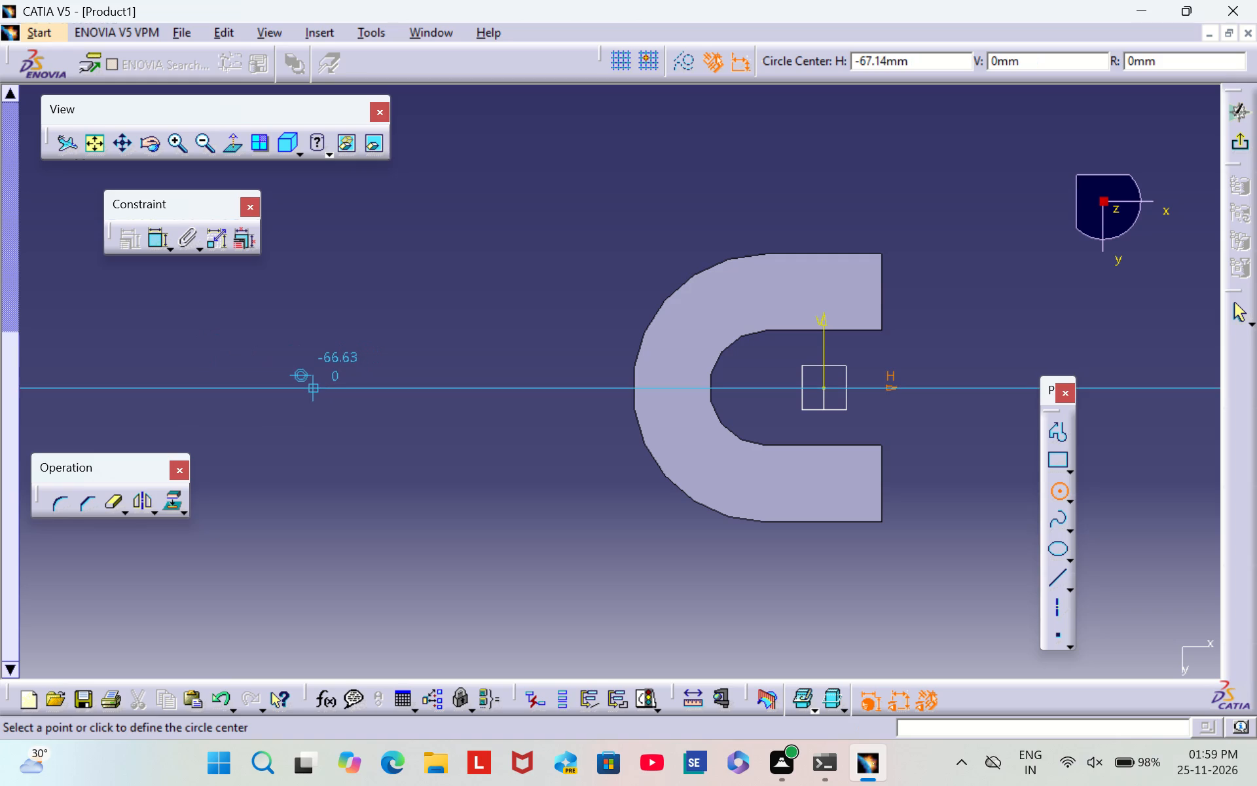
{"action": "left_click", "coordinate": [309, 386]}
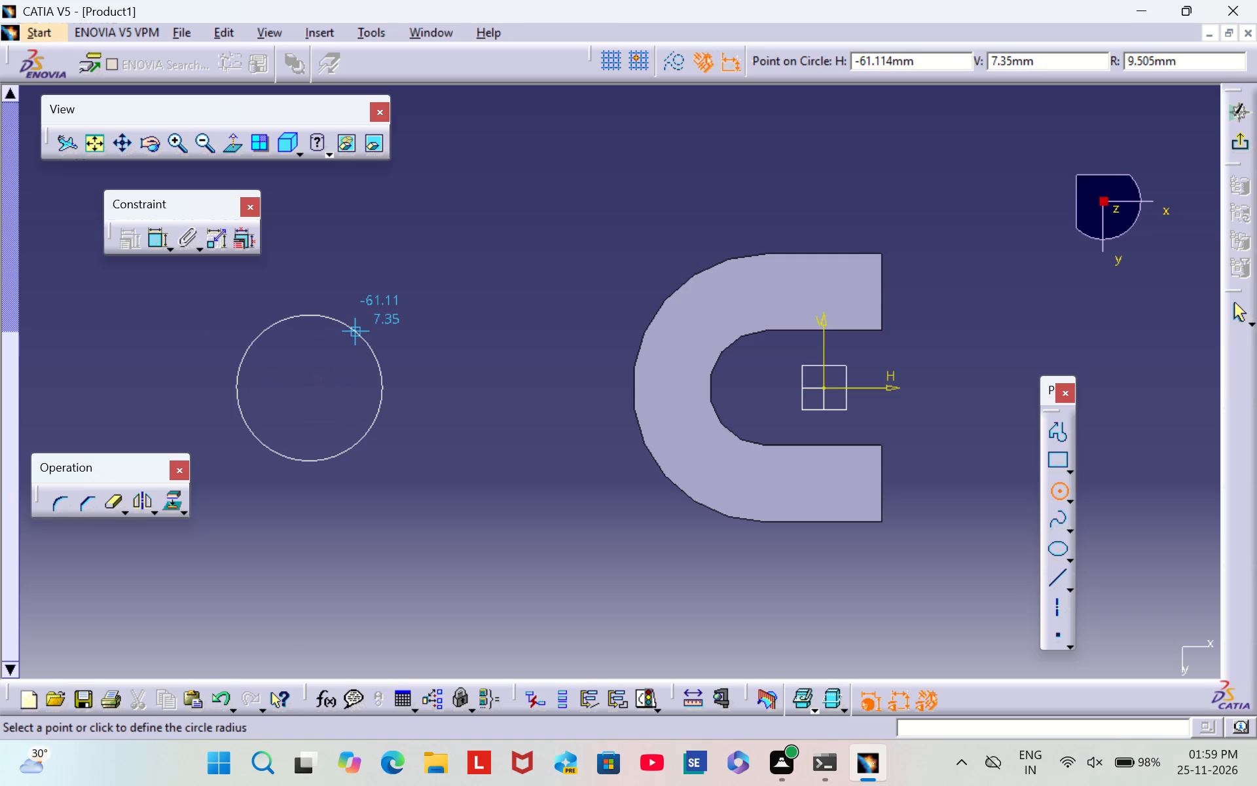
{"action": "left_click", "coordinate": [360, 323]}
{"action": "left_click", "coordinate": [153, 235]}
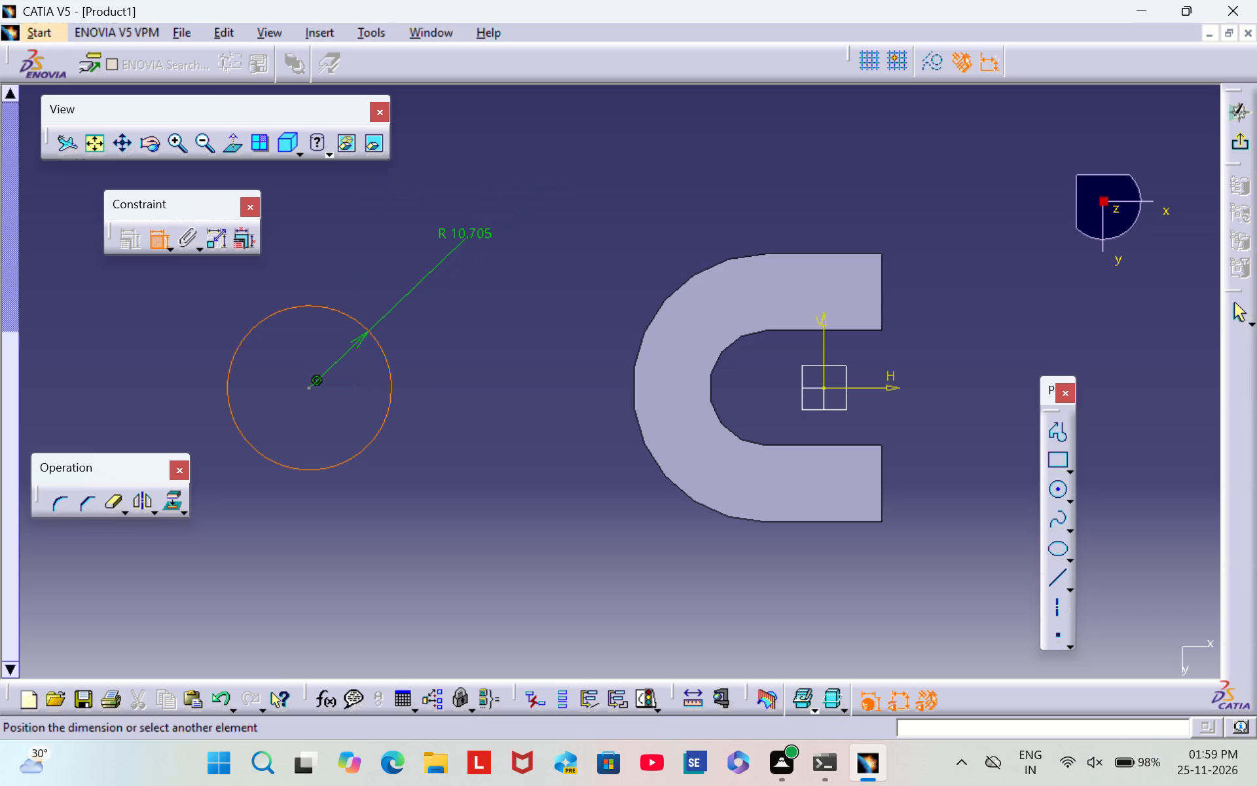
{"action": "left_click", "coordinate": [466, 238]}
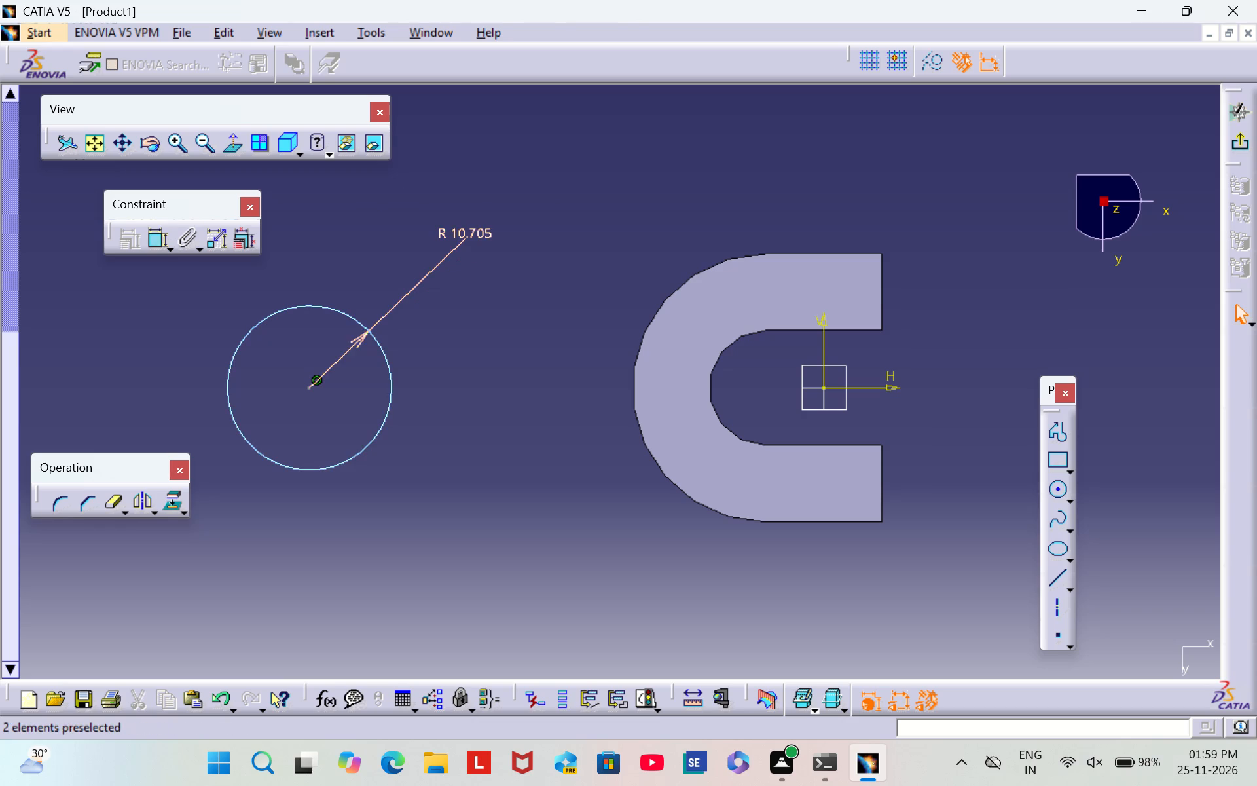
{"action": "double_click", "coordinate": [471, 232]}
{"action": "key", "text": "BackSpace"}
{"action": "type", "text": "12.5"}
{"action": "key", "text": "Return"}
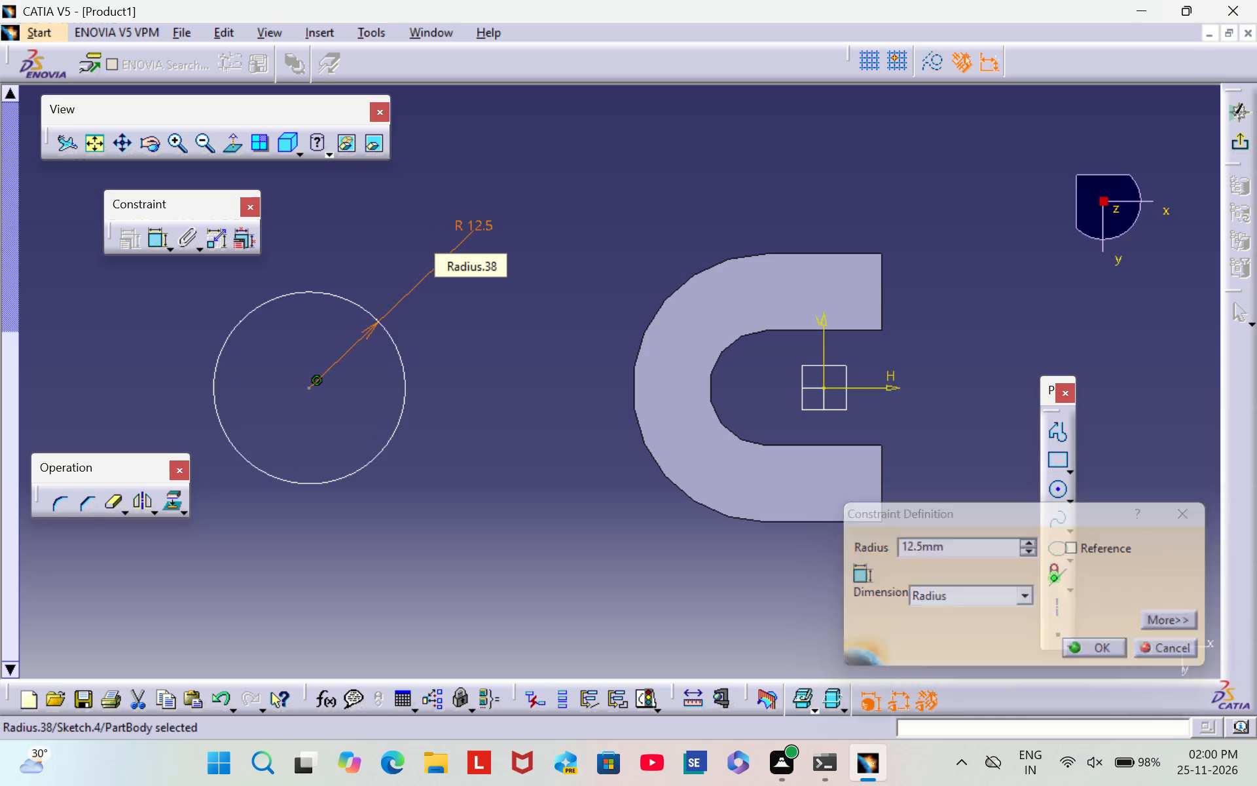
{"action": "left_click", "coordinate": [661, 153]}
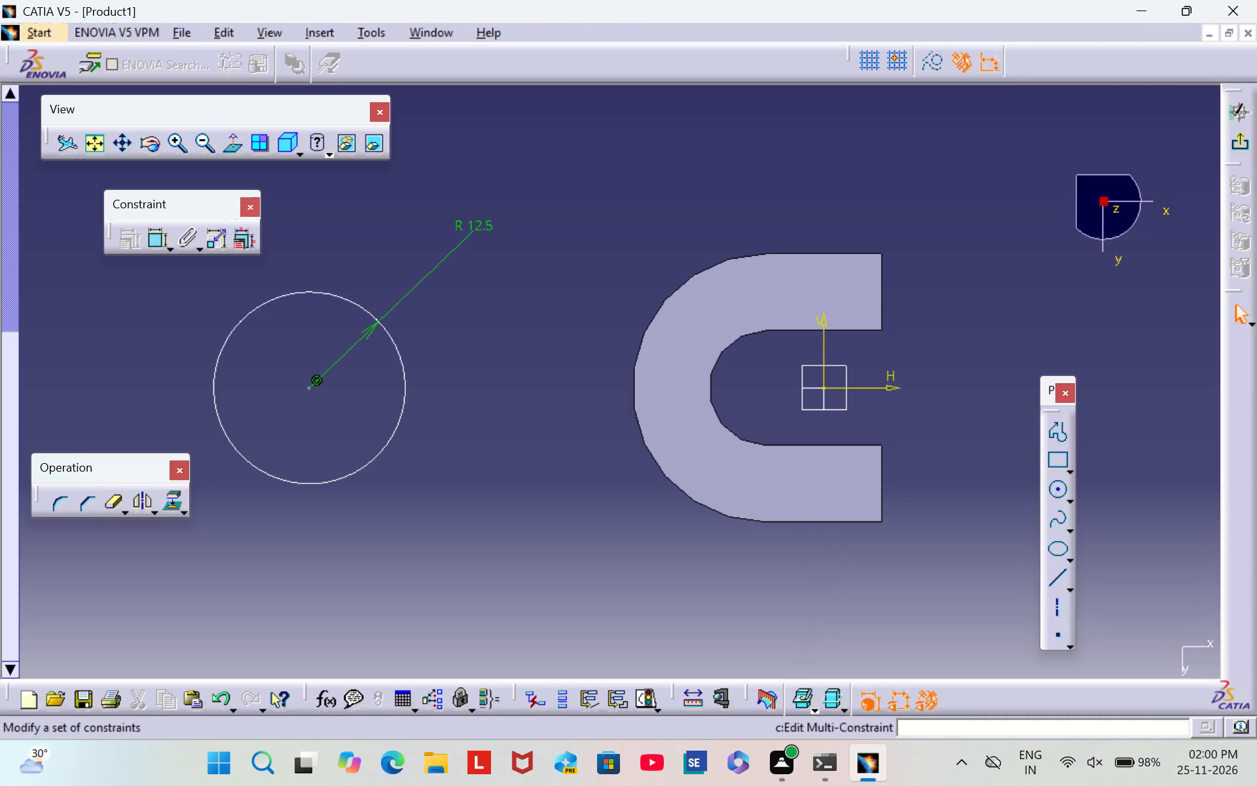
Sketch a larger circle concentric with the R12.5 circle and constrain its radius to 22.5 mm.
{"action": "left_click", "coordinate": [1060, 490]}
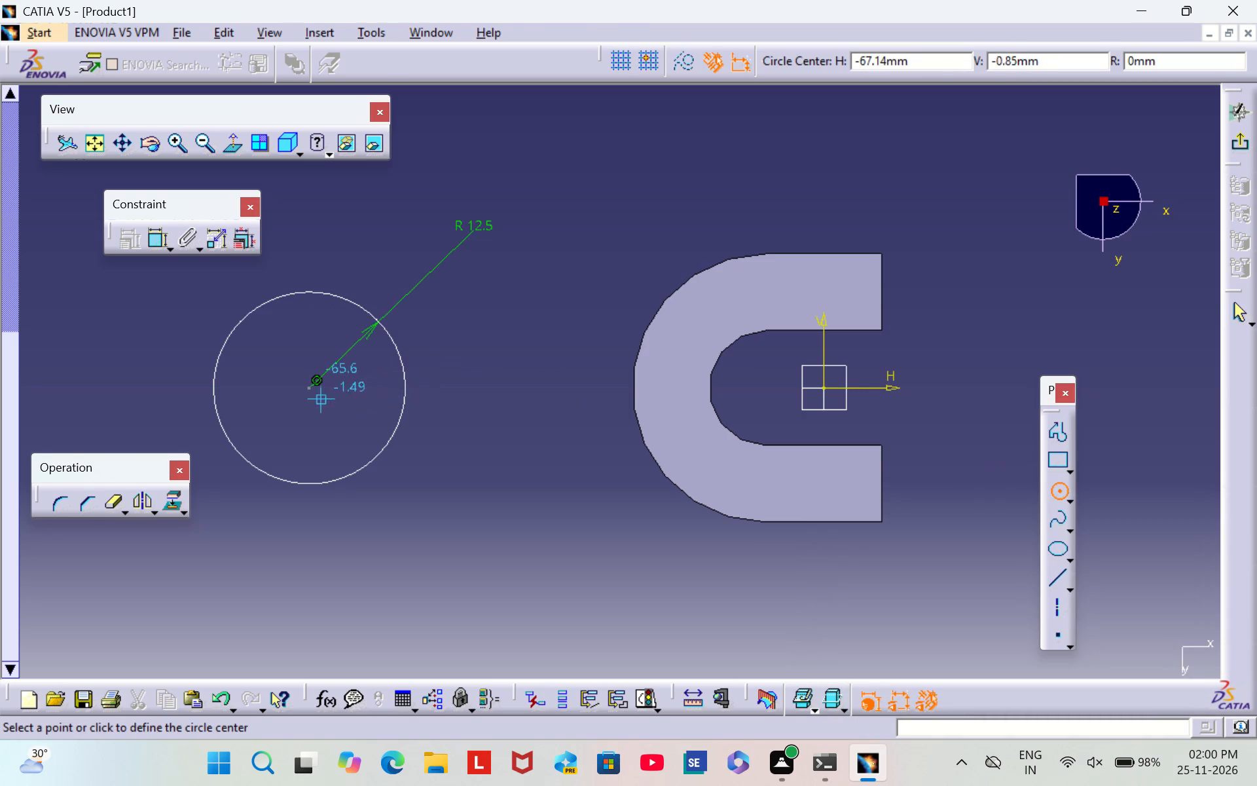
{"action": "left_click", "coordinate": [308, 387]}
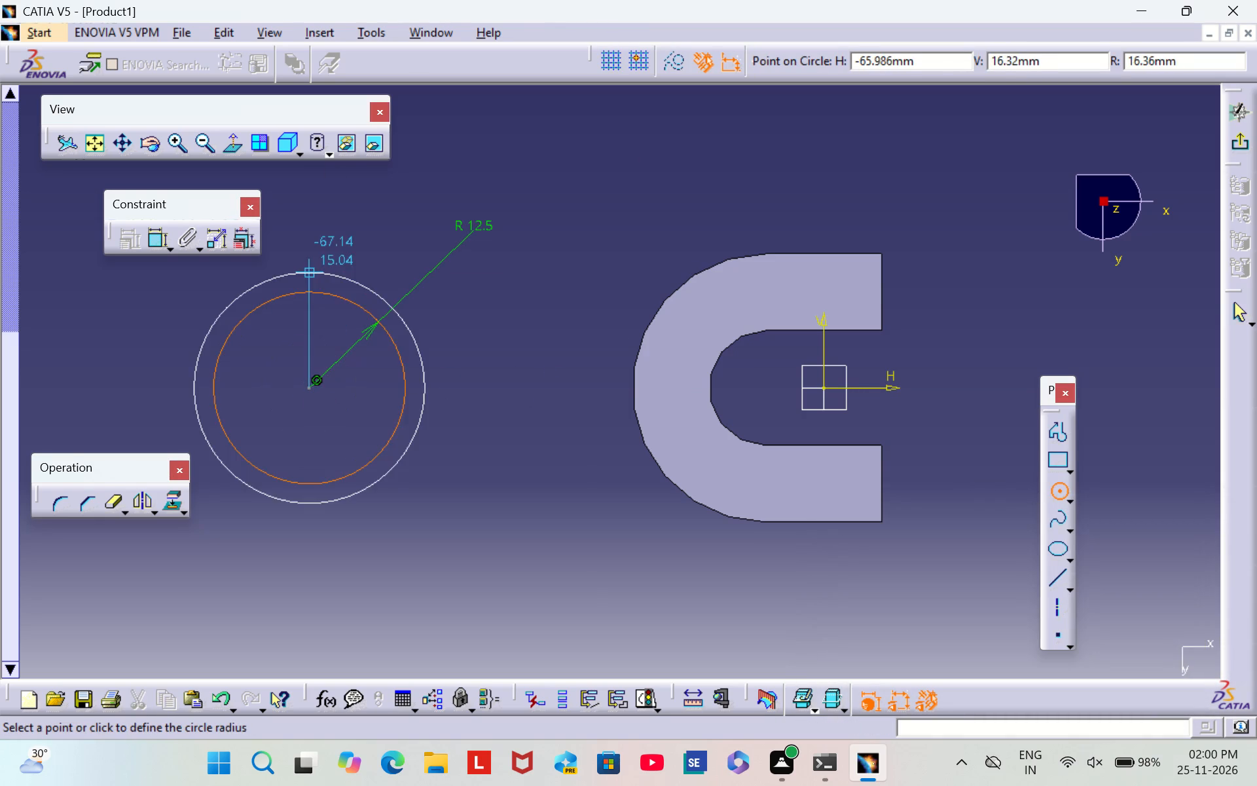
{"action": "left_click", "coordinate": [318, 262]}
{"action": "left_click", "coordinate": [158, 247]}
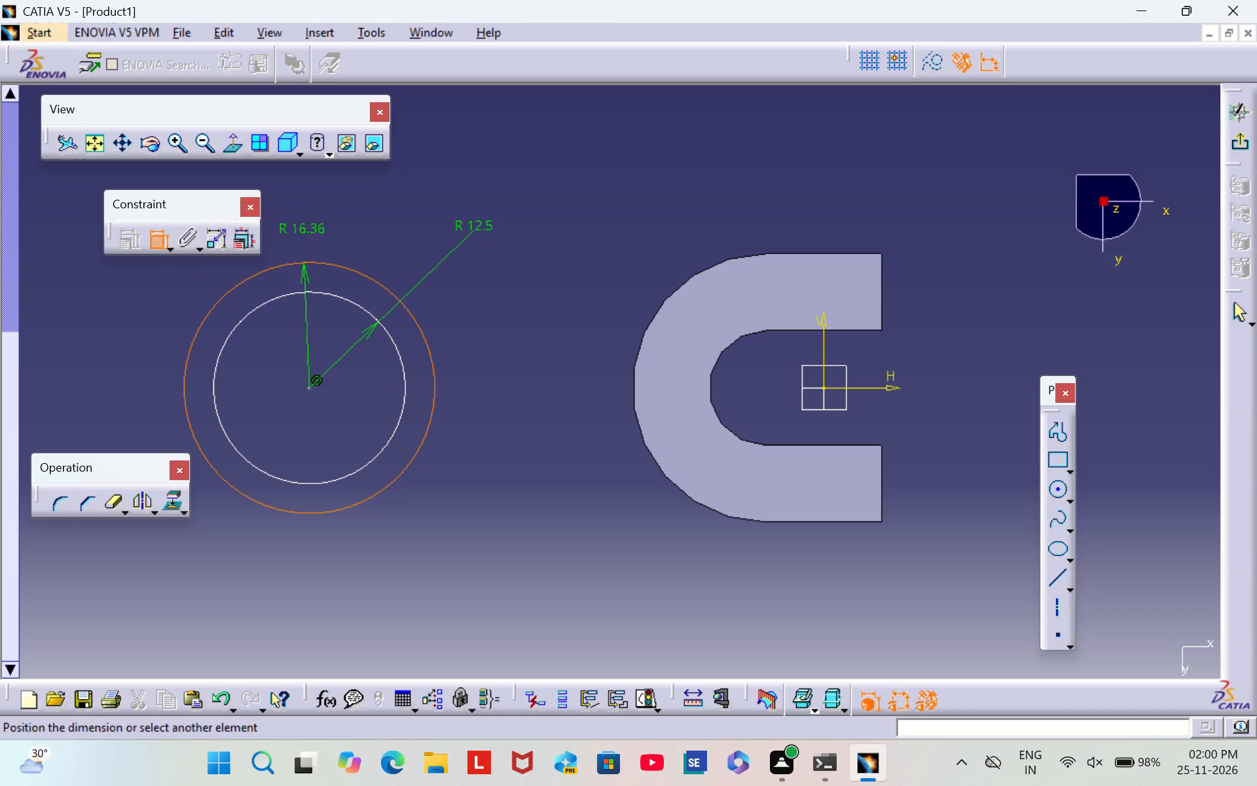
{"action": "left_click", "coordinate": [309, 205]}
{"action": "double_click", "coordinate": [310, 199]}
{"action": "key", "text": "BackSpace"}
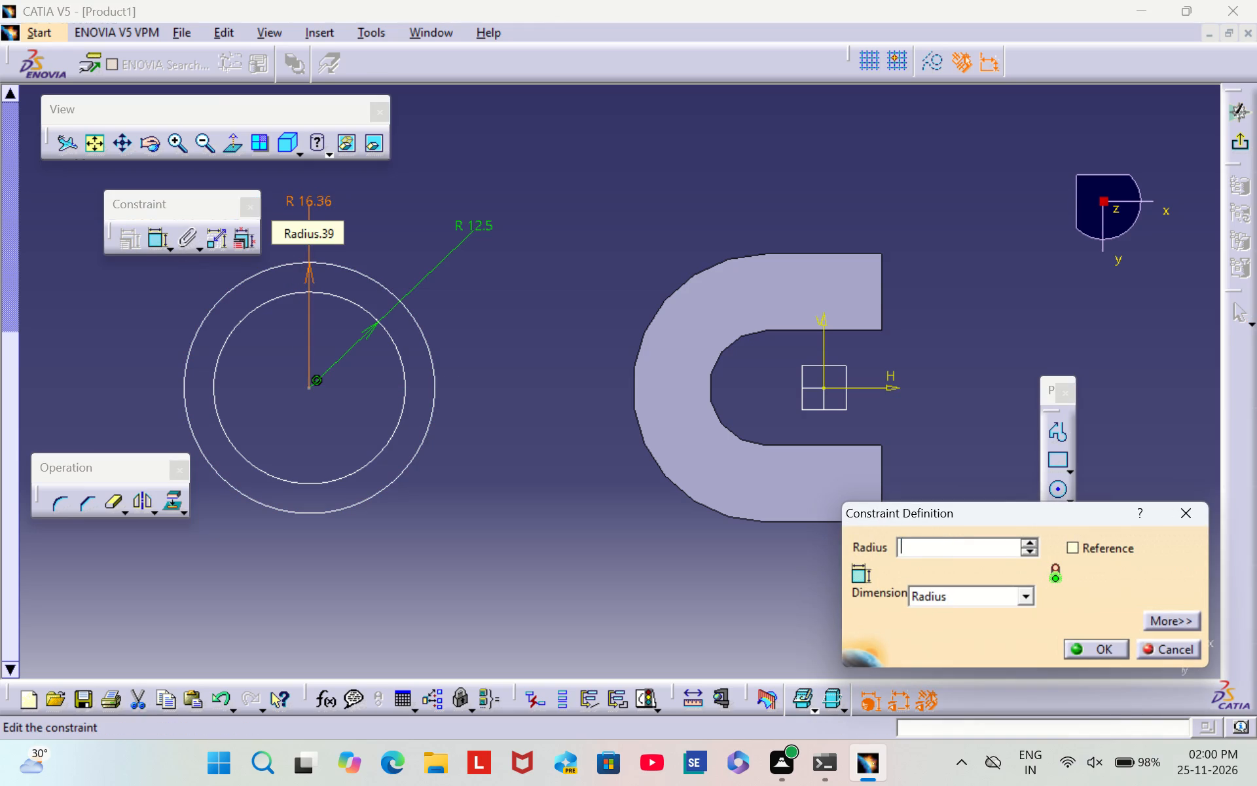
{"action": "type", "text": "22.5"}
{"action": "key", "text": "Return"}
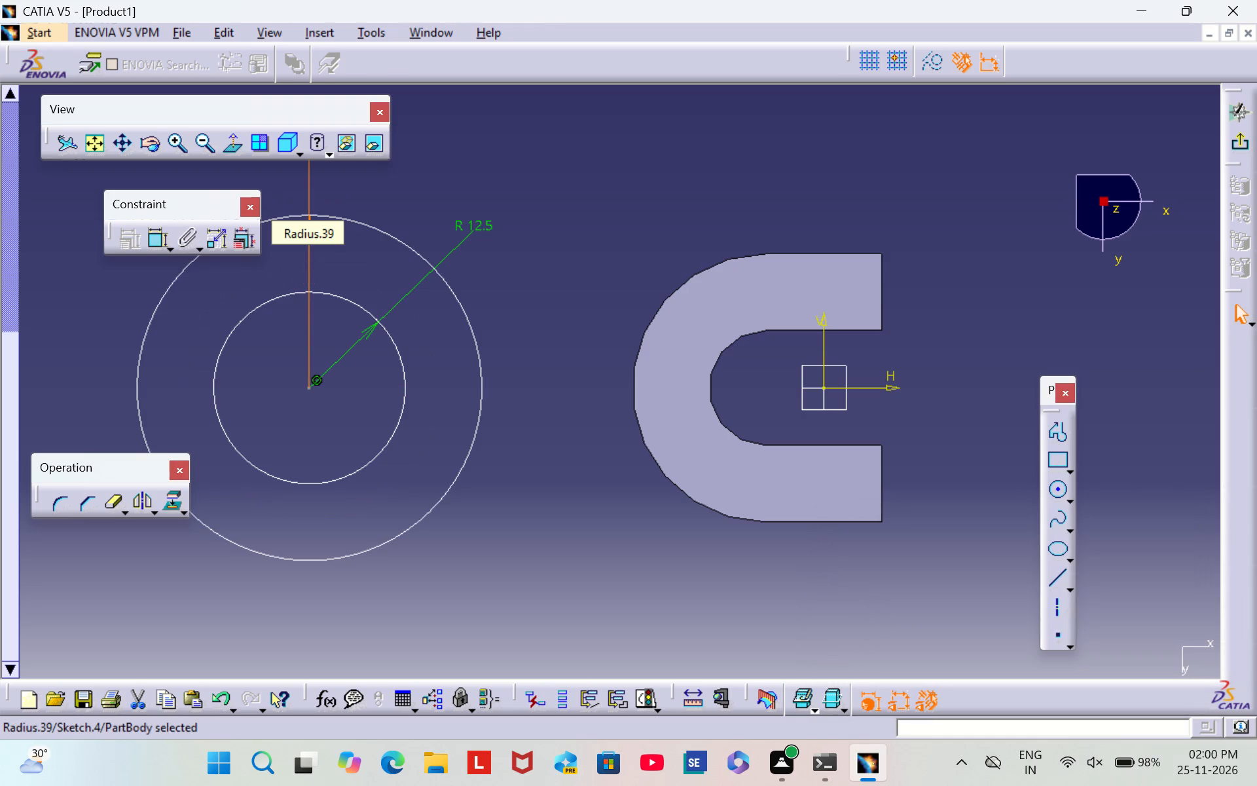
{"action": "left_click", "coordinate": [586, 206]}
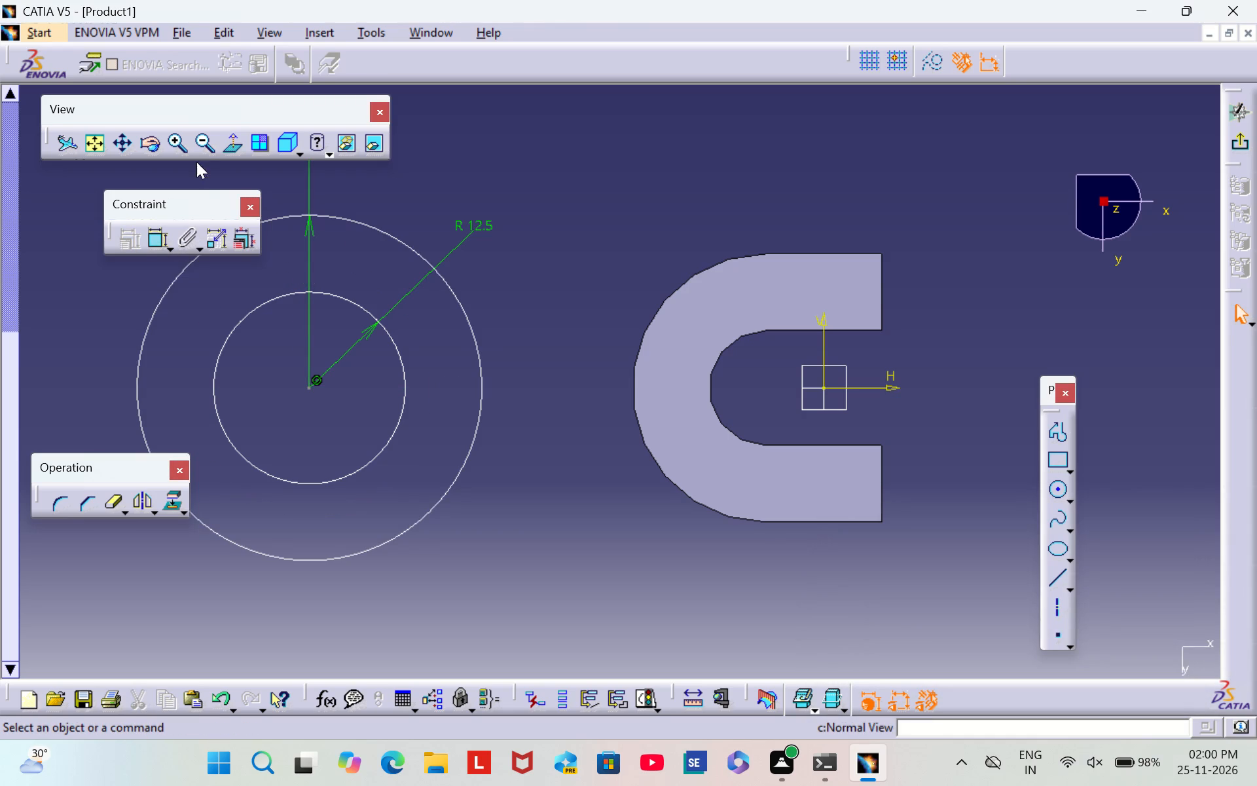
Constrain the circles' common centre 75 mm from the vertical sketch axis and exit the sketch.
{"action": "left_click", "coordinate": [207, 149]}
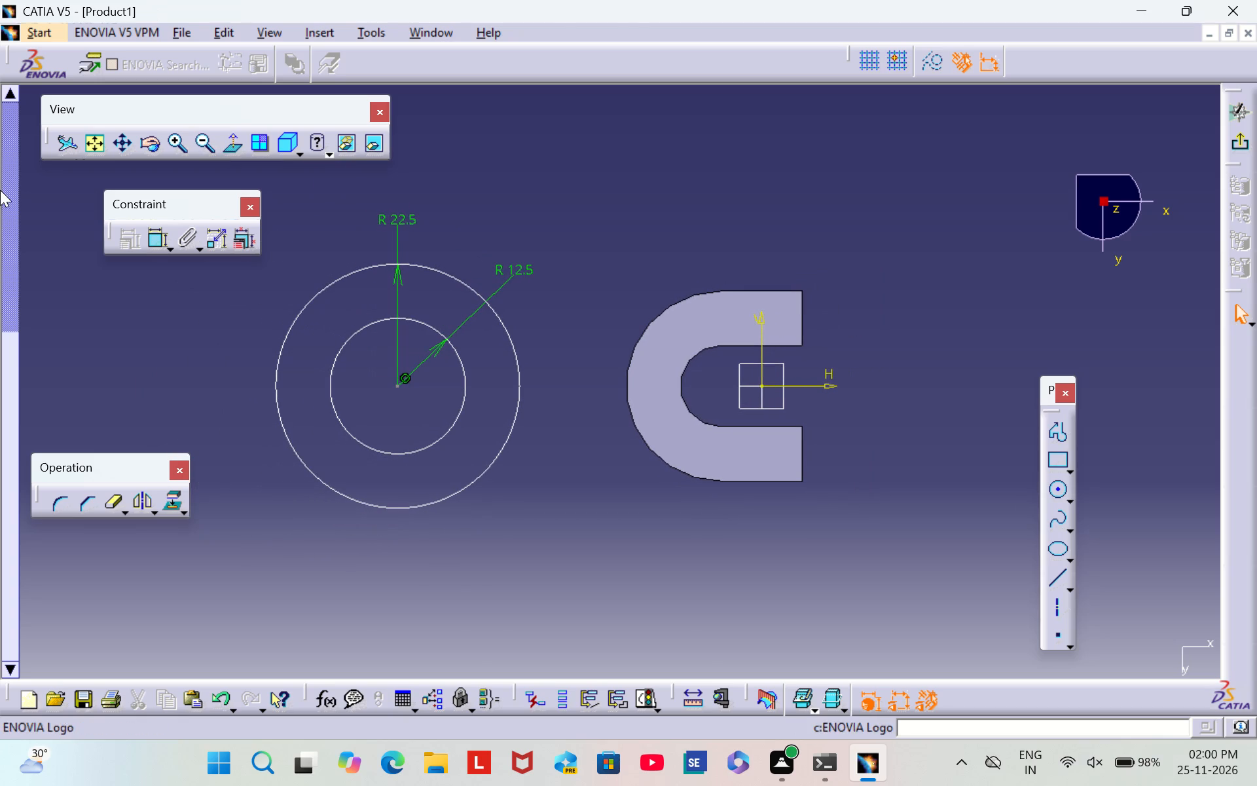
{"action": "double_click", "coordinate": [149, 245]}
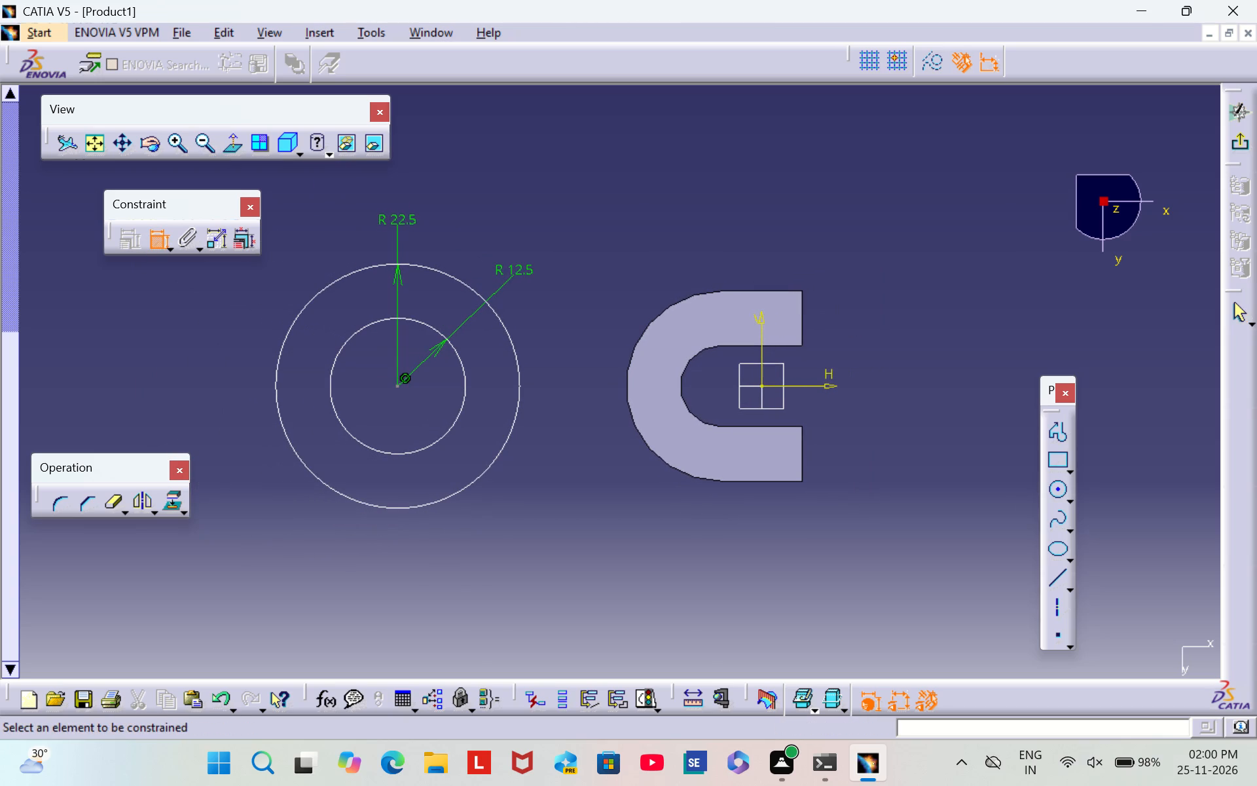
{"action": "left_click", "coordinate": [393, 386]}
{"action": "left_click", "coordinate": [760, 335]}
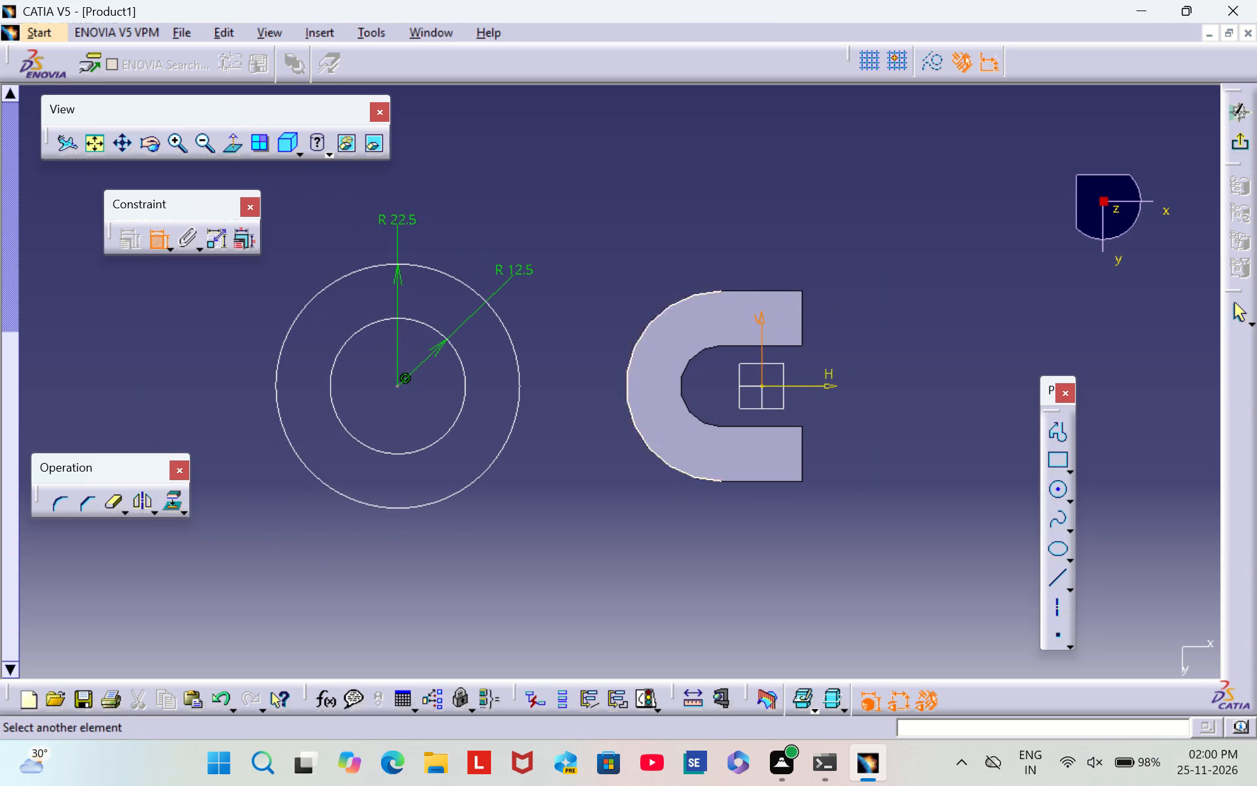
{"action": "left_click", "coordinate": [396, 388]}
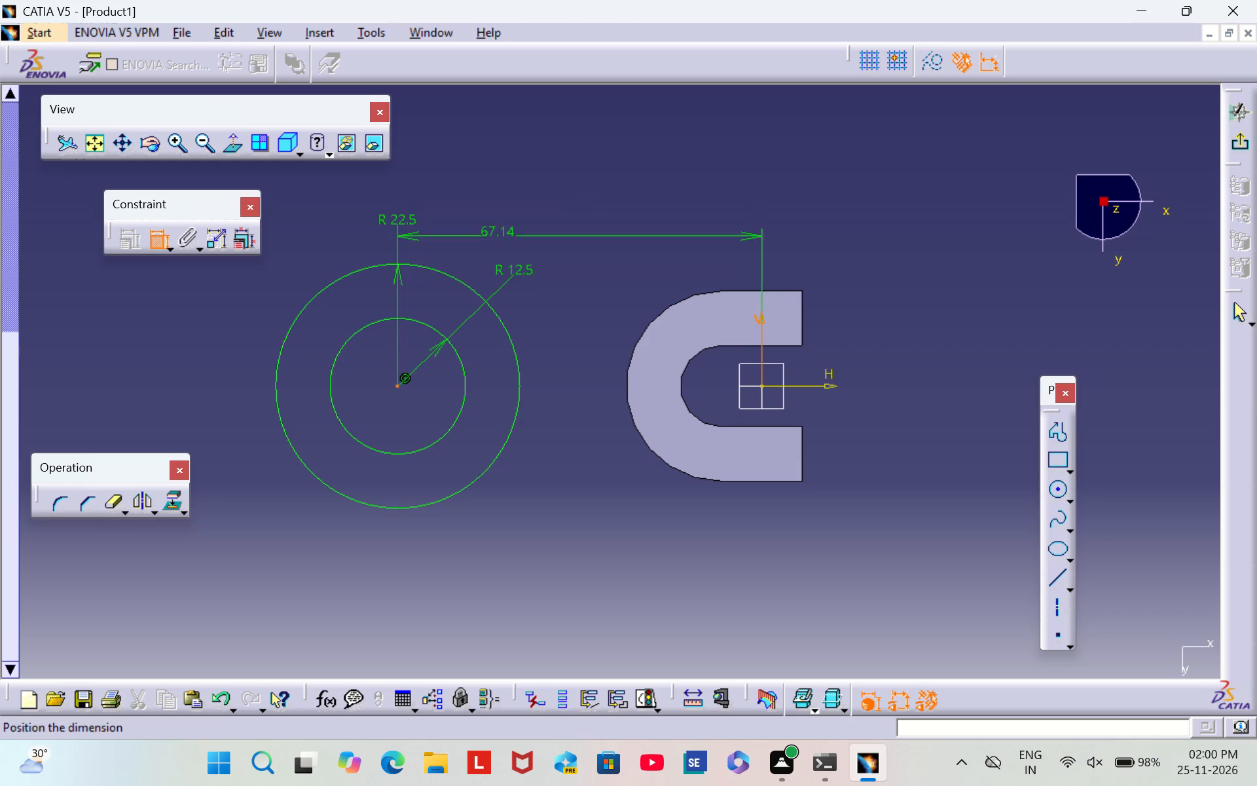
{"action": "left_click", "coordinate": [609, 126]}
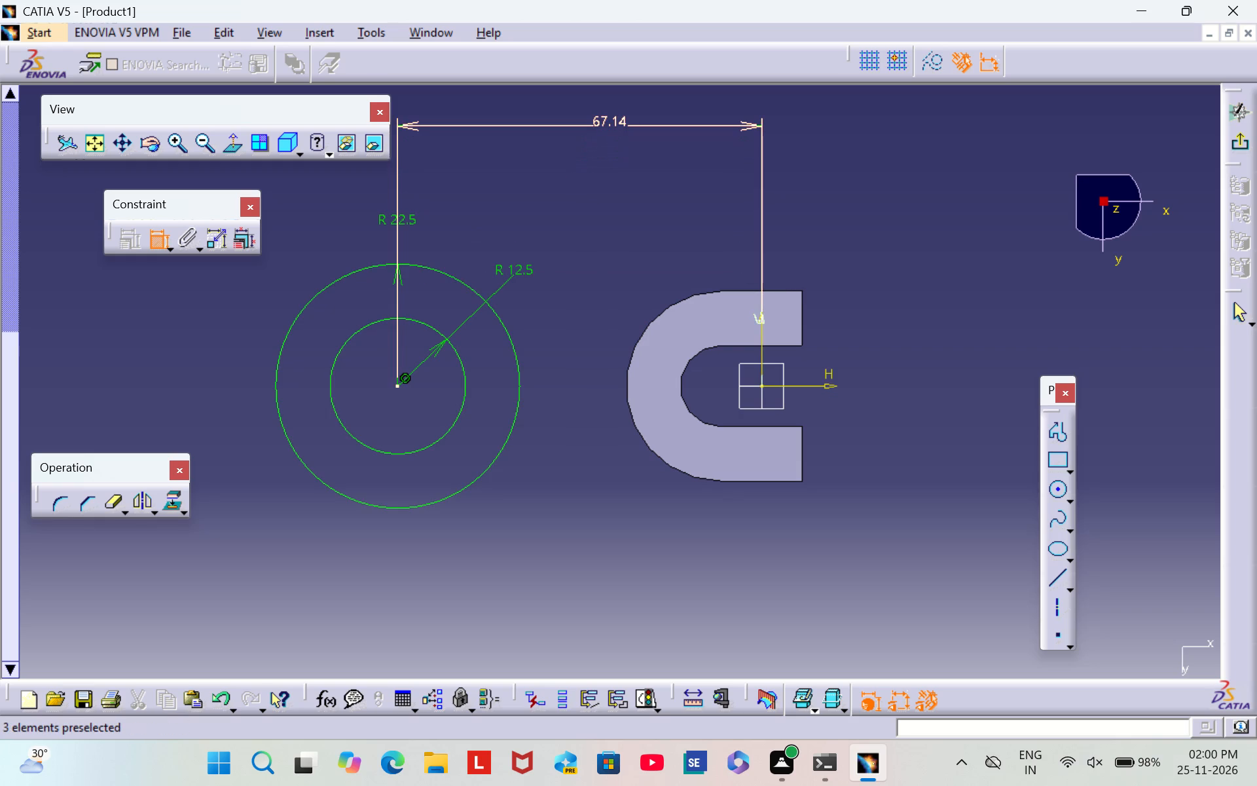
{"action": "double_click", "coordinate": [606, 121]}
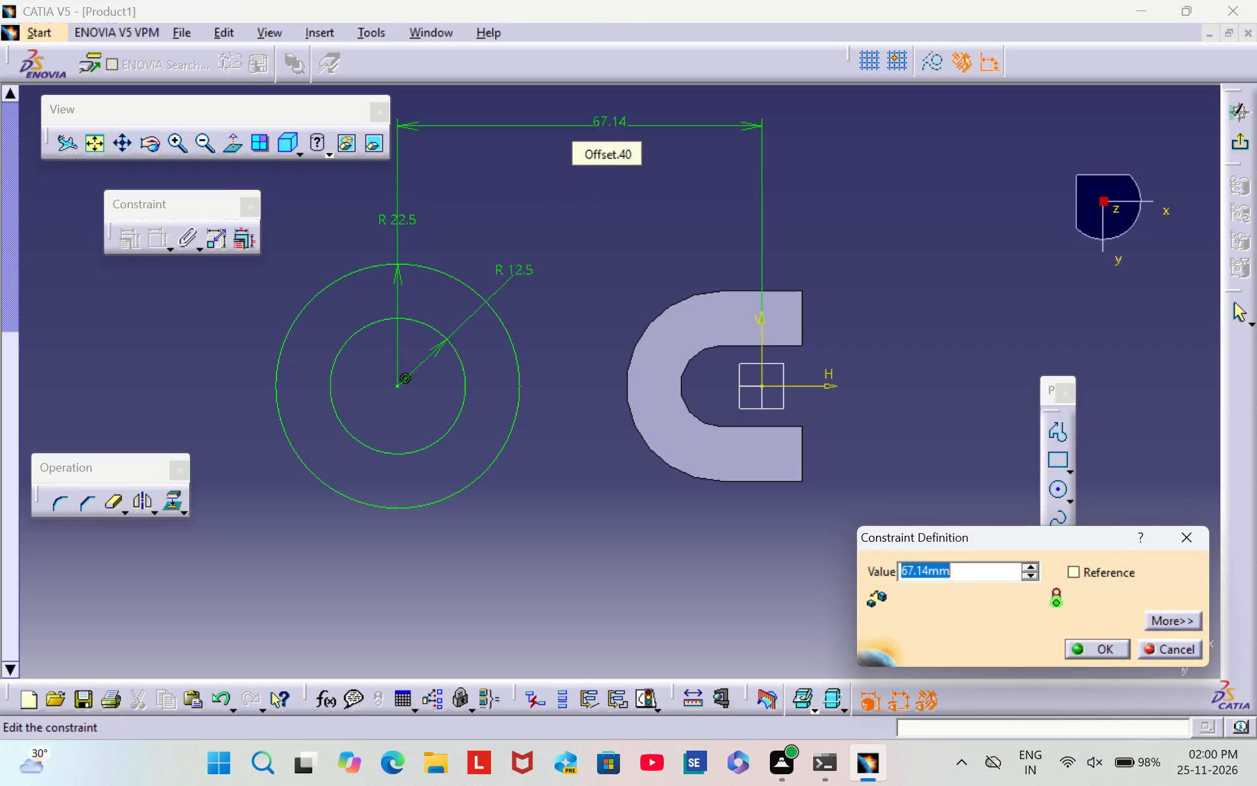
{"action": "key", "text": "BackSpace"}
{"action": "type", "text": "75"}
{"action": "key", "text": "Return"}
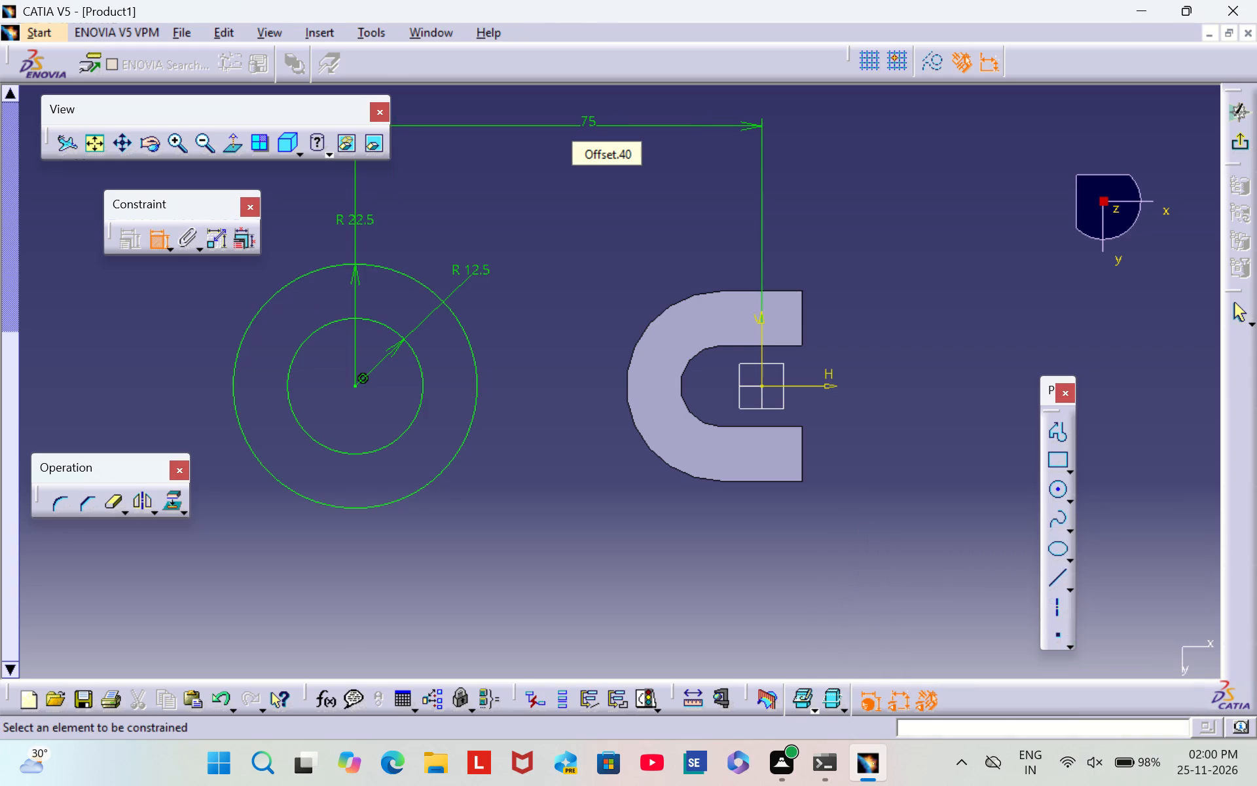
{"action": "left_click", "coordinate": [1231, 143]}
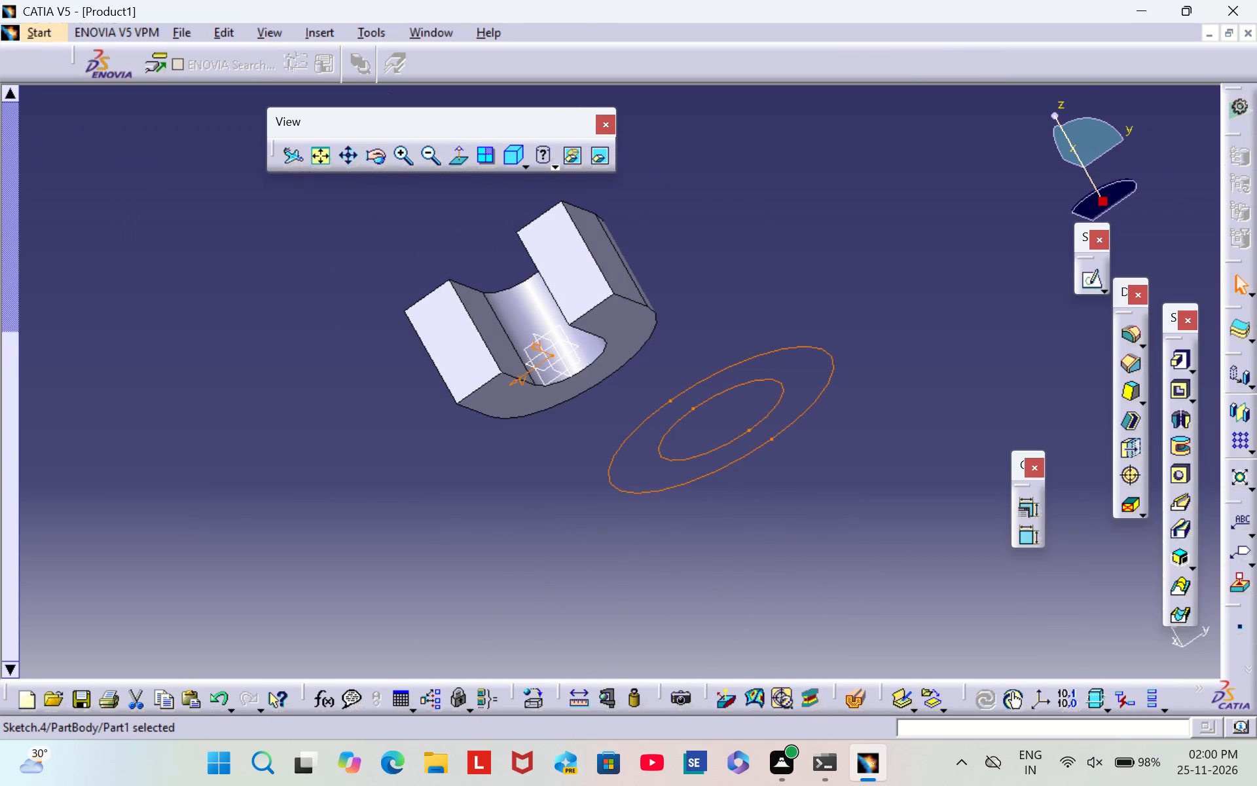
Pad the two-circle ring profile 50 mm with the direction reversed, so it extrudes upward alongside the U-shaped block.
{"action": "scroll", "coordinate": [805, 219], "scroll_direction": "down", "scroll_amount": 1}
{"action": "right_click_drag", "start_coordinate": [805, 215], "coordinate": [659, 494]}
{"action": "scroll", "coordinate": [704, 241], "scroll_direction": "down", "scroll_amount": 2}
{"action": "middle_click_drag", "start_coordinate": [704, 239], "coordinate": [704, 240]}
{"action": "right_click_drag", "start_coordinate": [704, 238], "coordinate": [704, 240]}
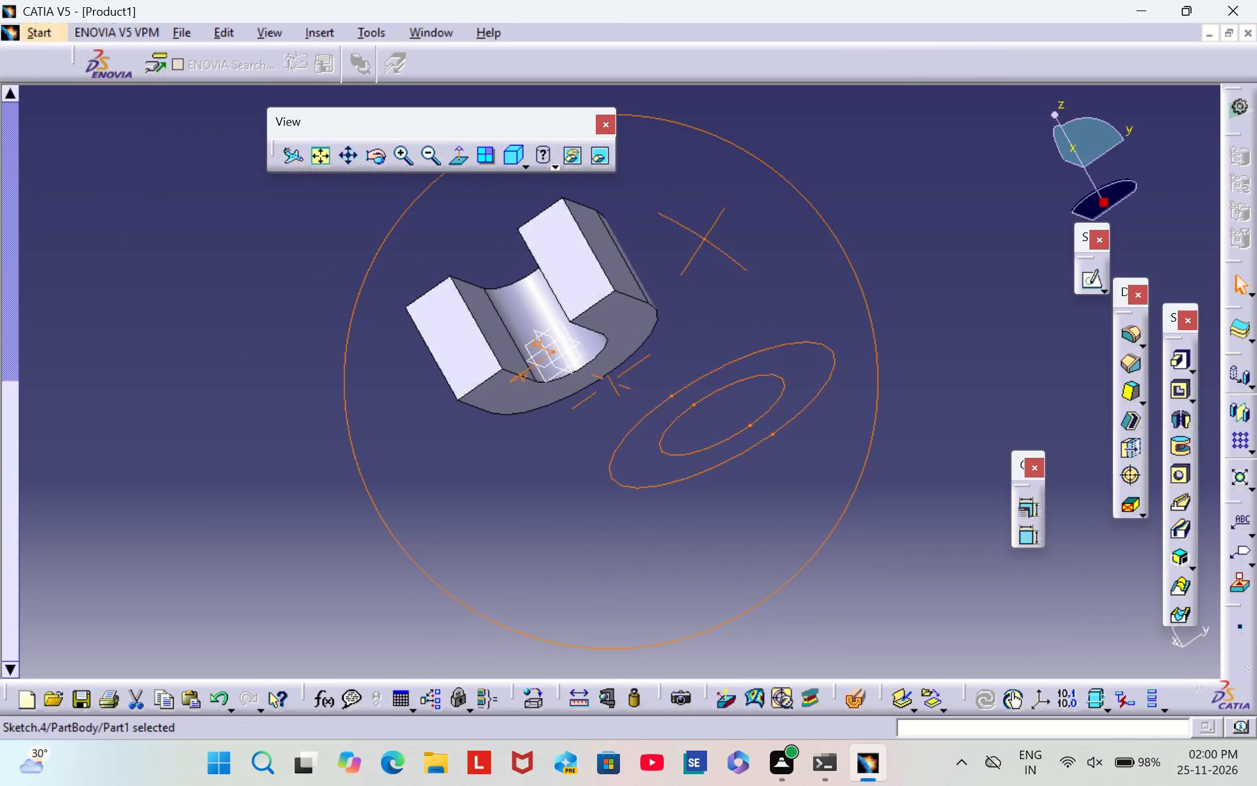
{"action": "right_click_drag", "start_coordinate": [704, 240], "coordinate": [640, 449]}
{"action": "middle_click_drag", "start_coordinate": [704, 240], "coordinate": [640, 449]}
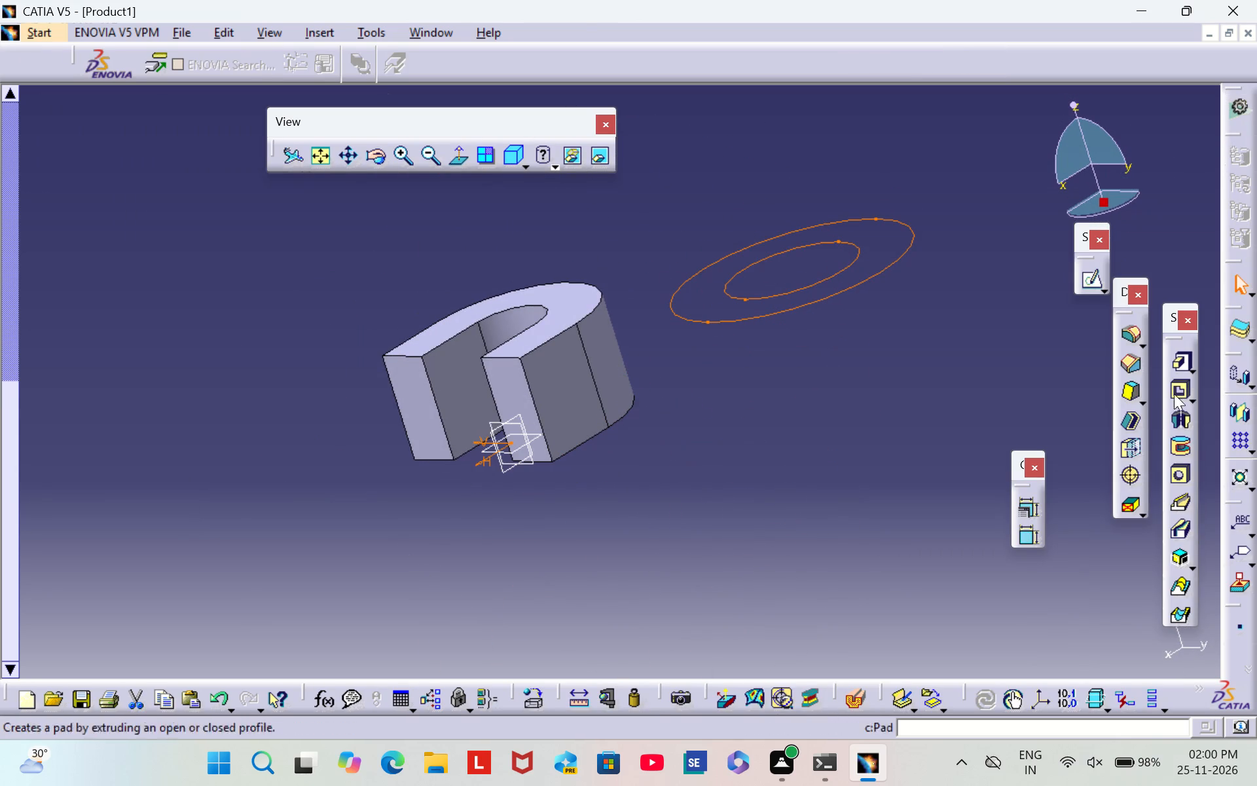
{"action": "left_click", "coordinate": [1175, 366]}
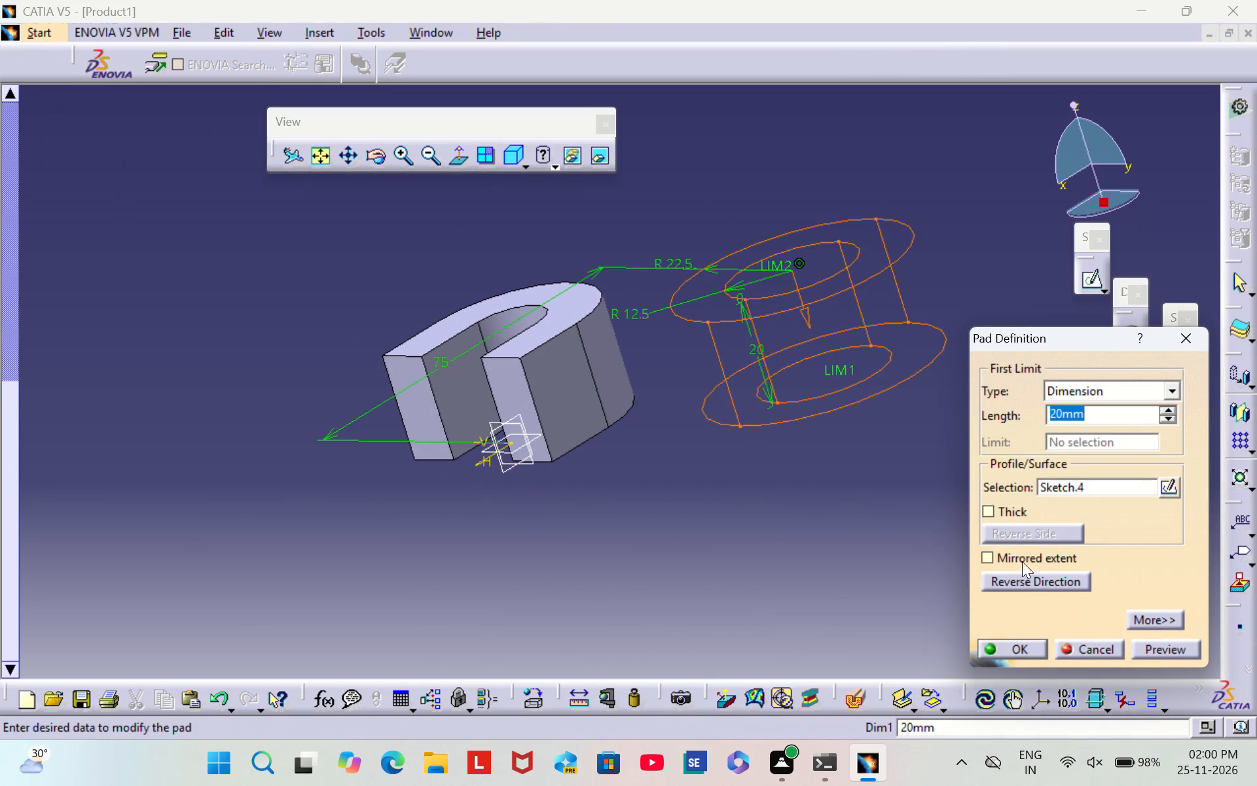
{"action": "left_click", "coordinate": [1023, 574]}
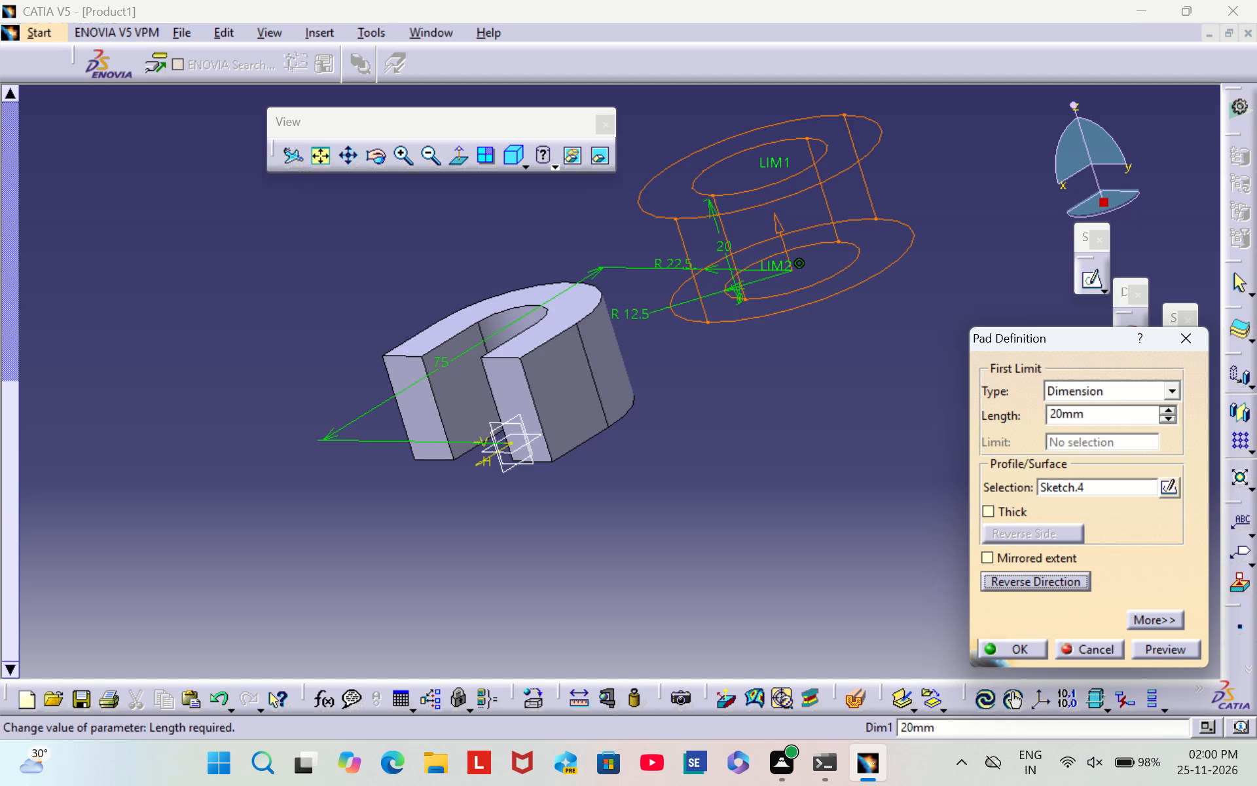
{"action": "left_click", "coordinate": [1092, 416]}
{"action": "key", "text": "BackSpace"}
{"action": "key", "text": "BackSpace"}
{"action": "key", "text": "BackSpace"}
{"action": "key", "text": "BackSpace"}
{"action": "key", "text": "BackSpace"}
{"action": "key", "text": "BackSpace"}
{"action": "key", "text": "BackSpace"}
{"action": "key", "text": "BackSpace"}
{"action": "key", "text": "BackSpace"}
{"action": "key", "text": "BackSpace"}
{"action": "key", "text": "BackSpace"}
{"action": "key", "text": "BackSpace"}
{"action": "key", "text": "BackSpace"}
{"action": "key", "text": "BackSpace"}
{"action": "key", "text": "BackSpace"}
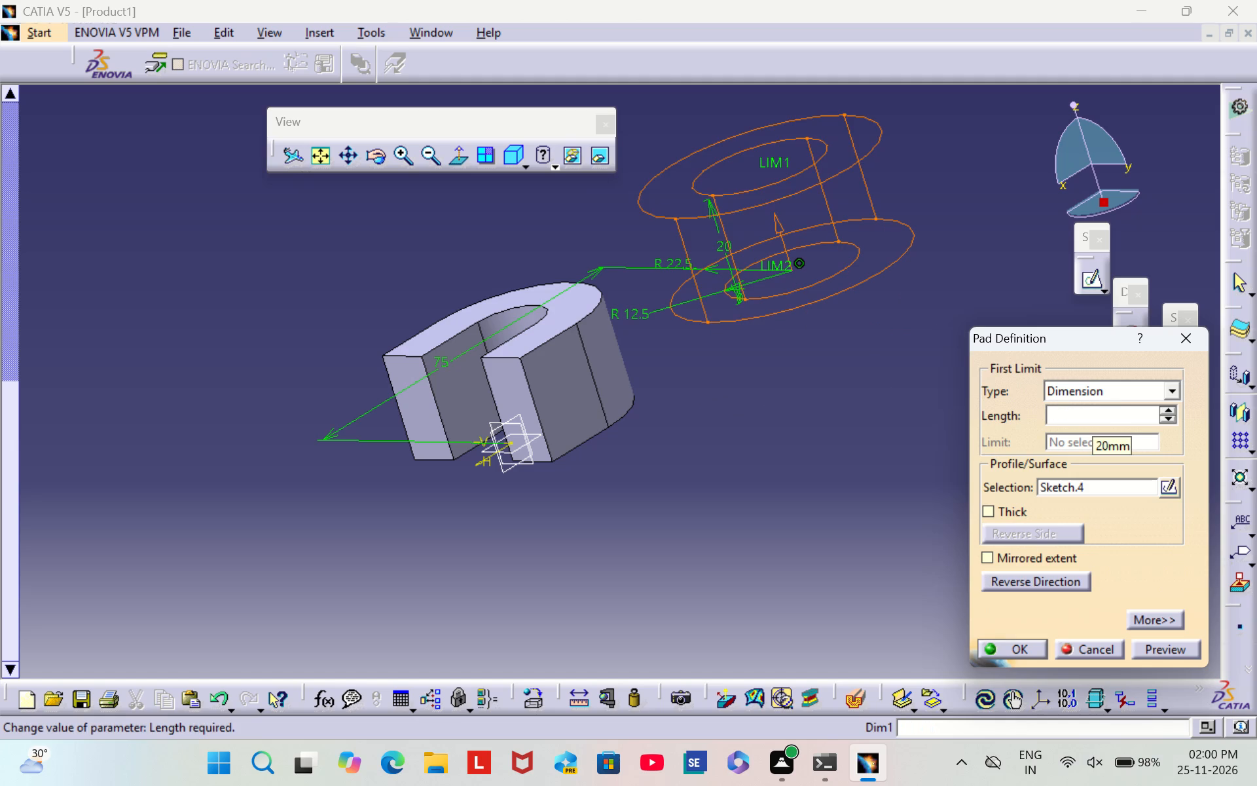
{"action": "type", "text": "50"}
{"action": "key", "text": "Return"}
{"action": "left_click", "coordinate": [976, 399]}
{"action": "middle_click_drag", "start_coordinate": [947, 341], "coordinate": [945, 450]}
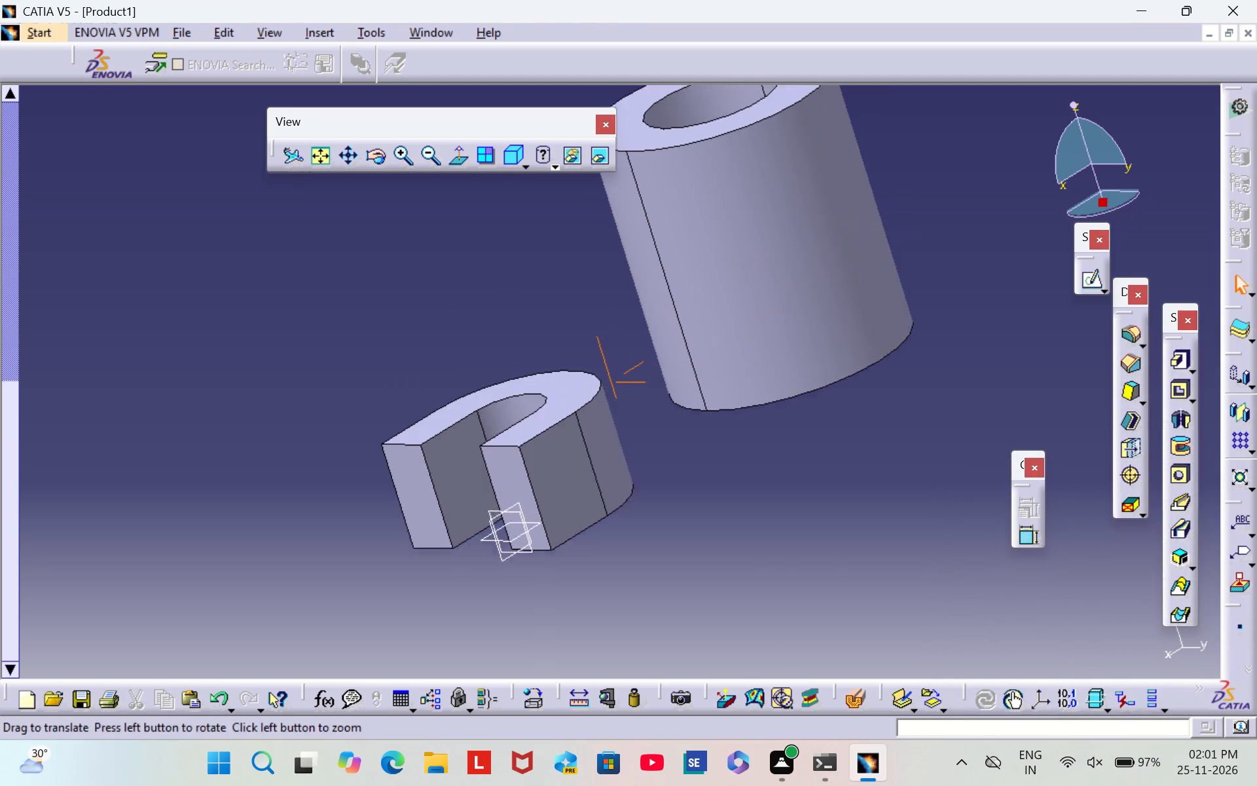
{"action": "middle_click_drag", "start_coordinate": [945, 450], "coordinate": [945, 457]}
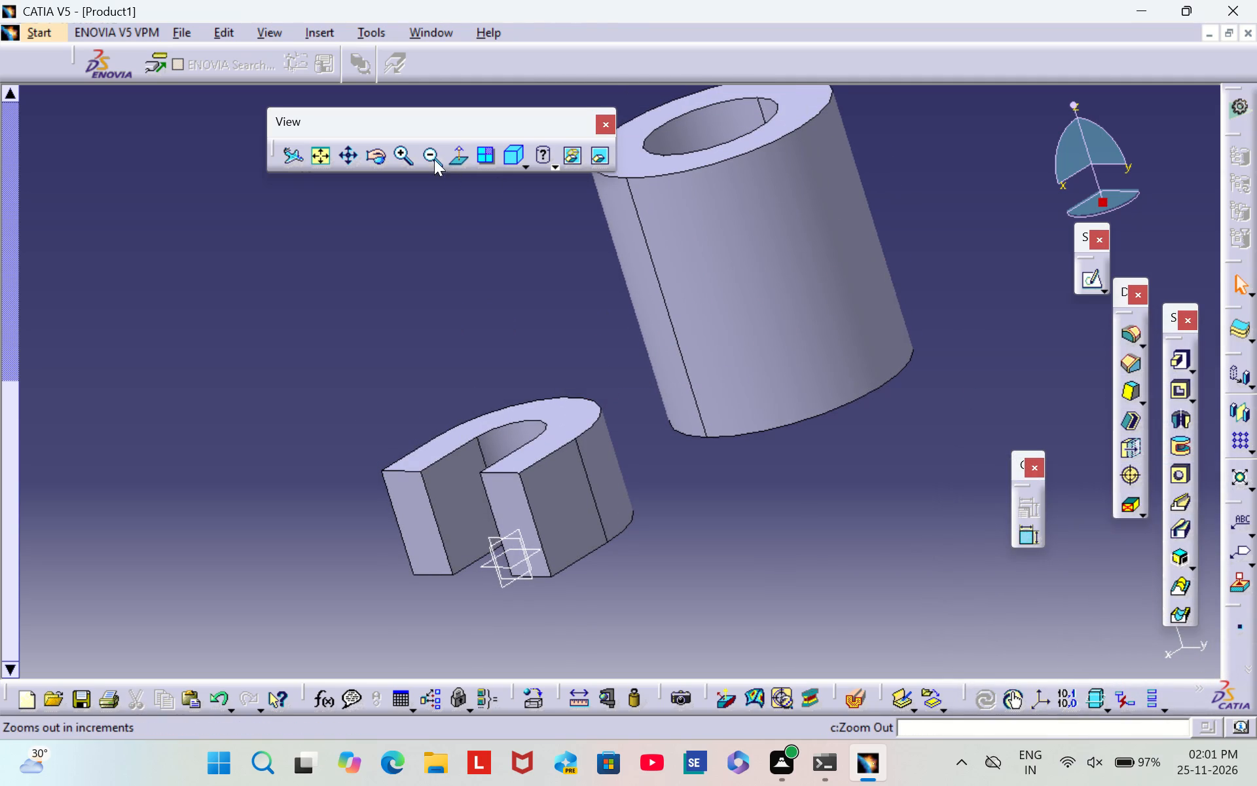
Create a reference plane offset 5 mm from the xy plane, up through the U-shaped block.
{"action": "left_click", "coordinate": [434, 159]}
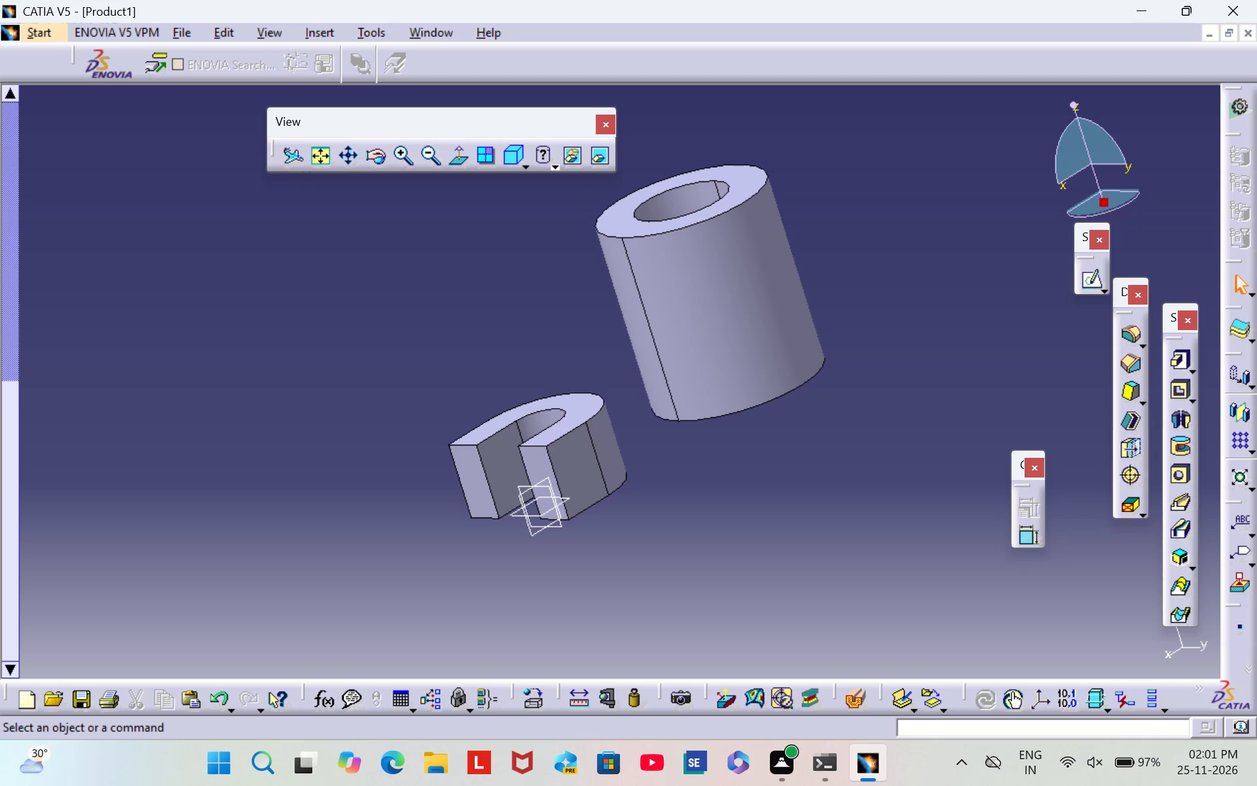
{"action": "middle_click_drag", "start_coordinate": [435, 282], "coordinate": [441, 290]}
{"action": "right_click_drag", "start_coordinate": [435, 279], "coordinate": [441, 290]}
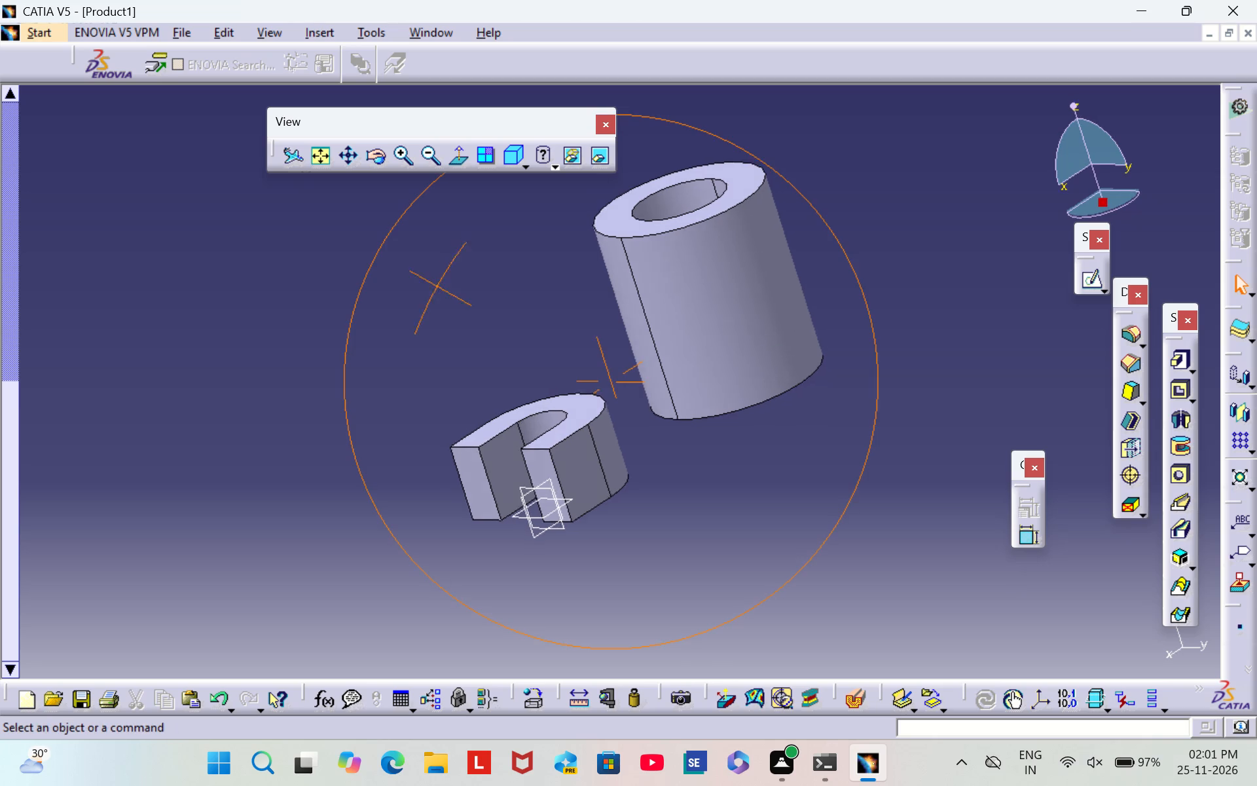
{"action": "right_click_drag", "start_coordinate": [441, 290], "coordinate": [460, 282]}
{"action": "middle_click_drag", "start_coordinate": [441, 290], "coordinate": [460, 282]}
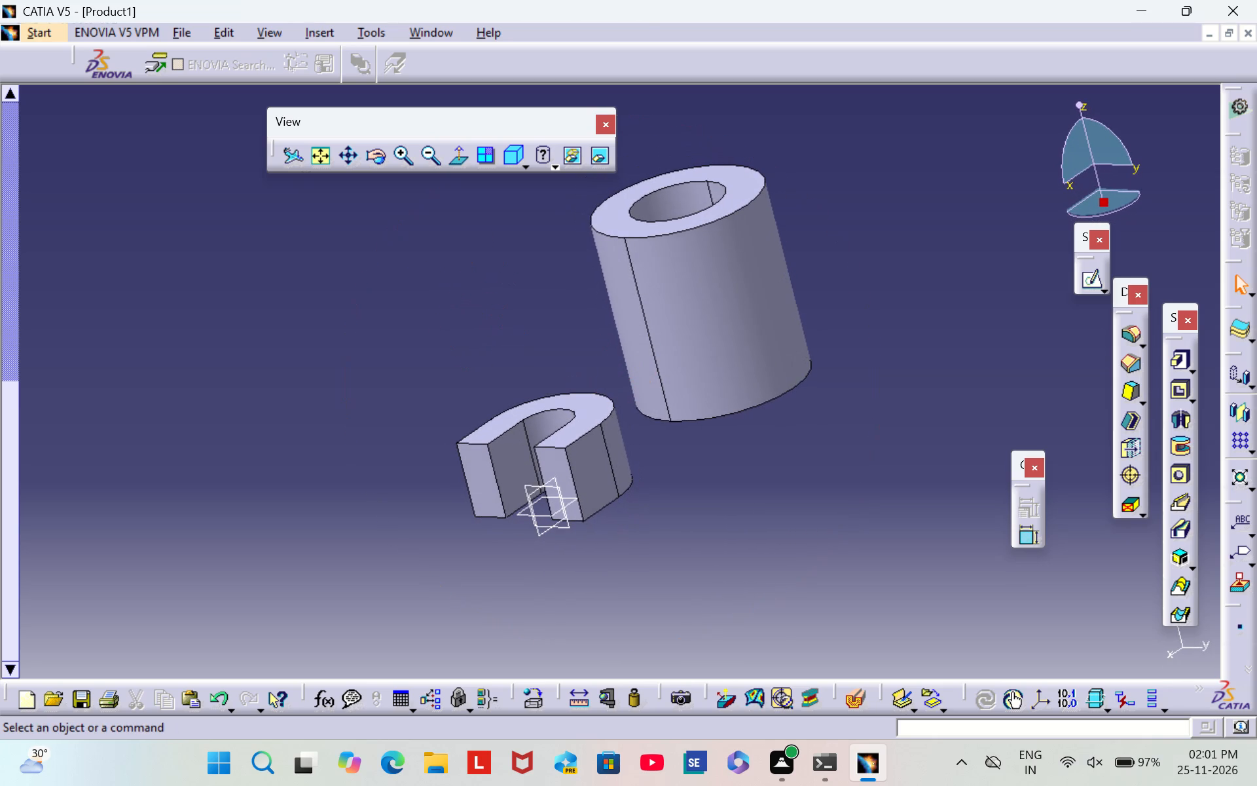
{"action": "middle_click_drag", "start_coordinate": [501, 350], "coordinate": [532, 397]}
{"action": "scroll", "coordinate": [501, 350], "scroll_direction": "down", "scroll_amount": 1}
{"action": "right_click_drag", "start_coordinate": [501, 347], "coordinate": [532, 397]}
{"action": "scroll", "coordinate": [503, 360], "scroll_direction": "down", "scroll_amount": 1}
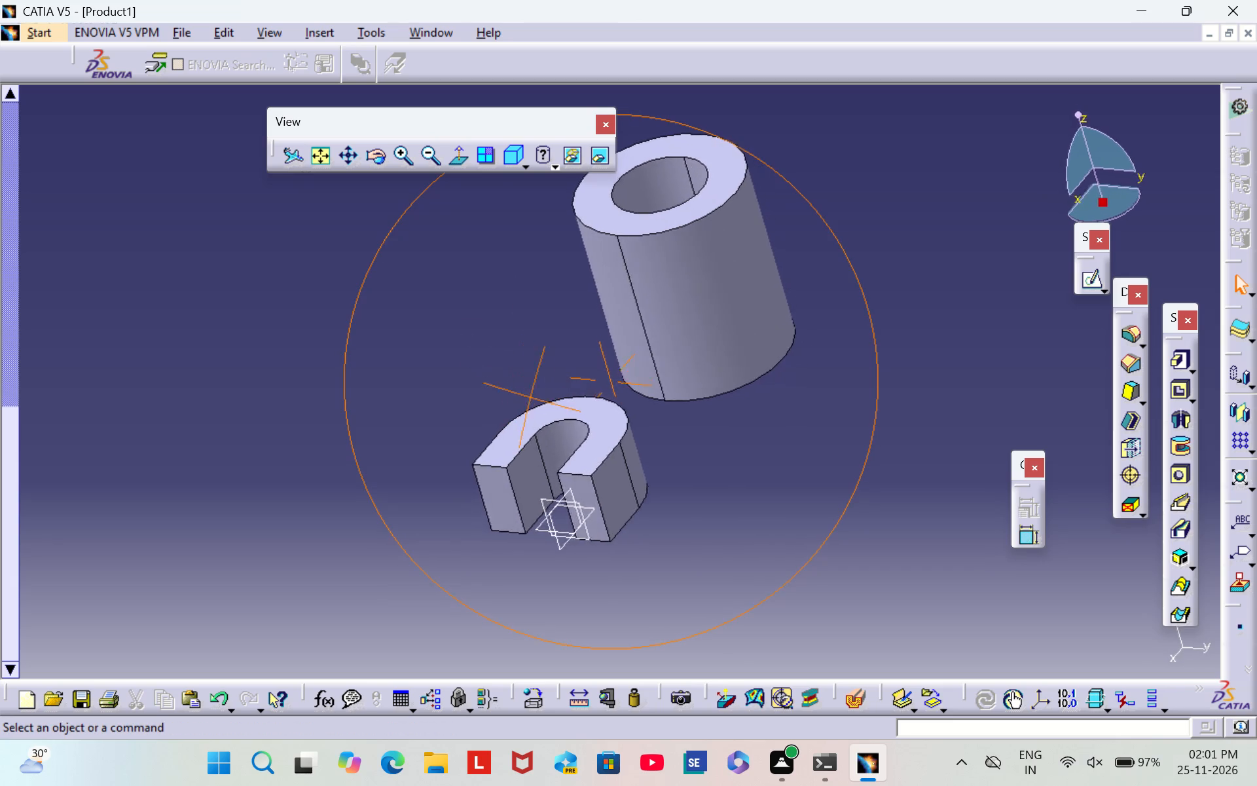
{"action": "right_click_drag", "start_coordinate": [532, 397], "coordinate": [597, 402]}
{"action": "middle_click_drag", "start_coordinate": [532, 397], "coordinate": [597, 402]}
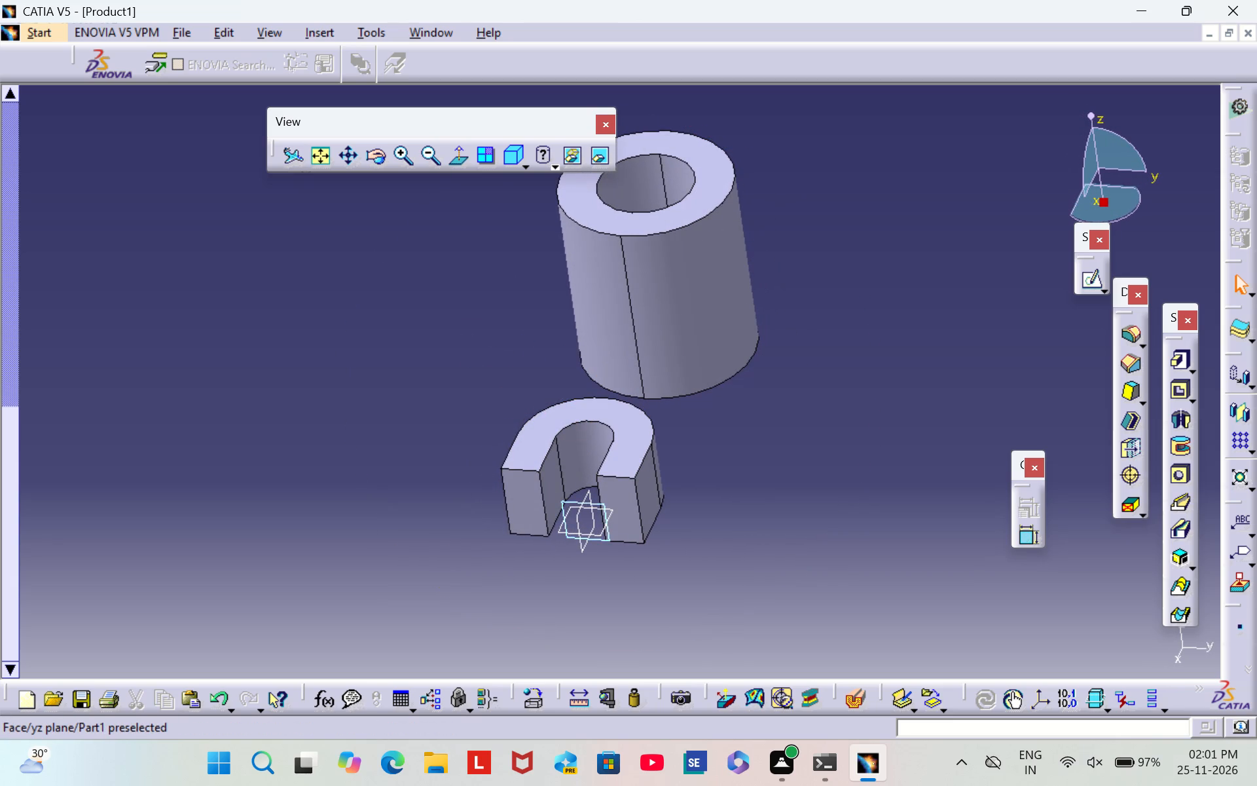
{"action": "middle_click_drag", "start_coordinate": [695, 491], "coordinate": [601, 370]}
{"action": "right_click_drag", "start_coordinate": [695, 485], "coordinate": [601, 370]}
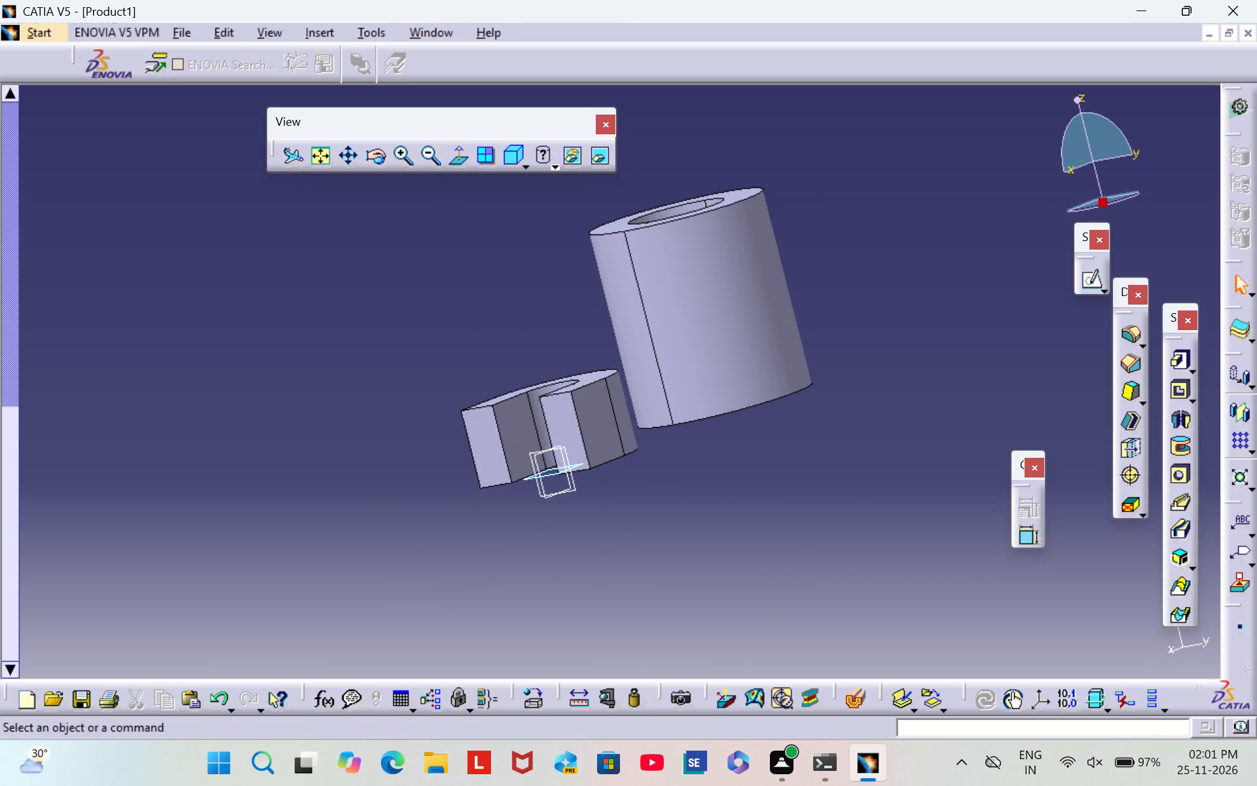
{"action": "left_click", "coordinate": [558, 472]}
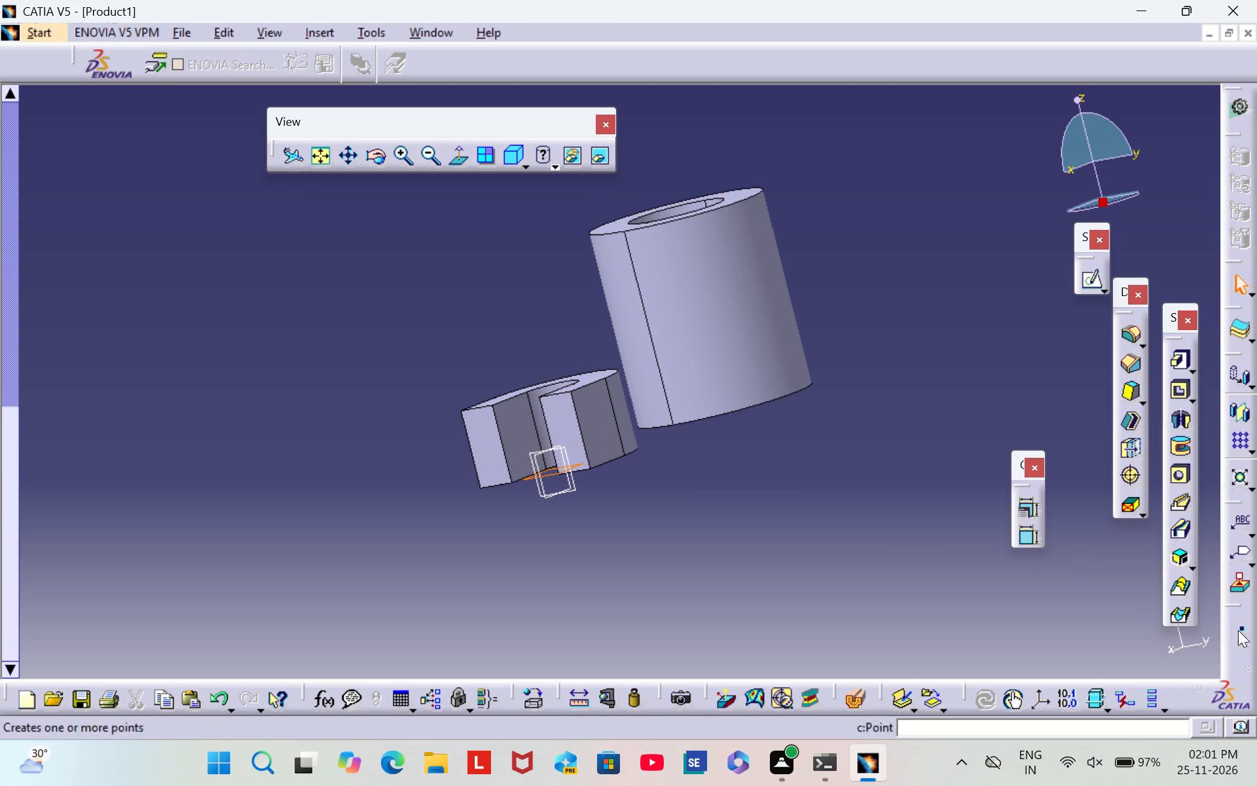
{"action": "left_click_drag", "start_coordinate": [1232, 607], "coordinate": [1102, 571]}
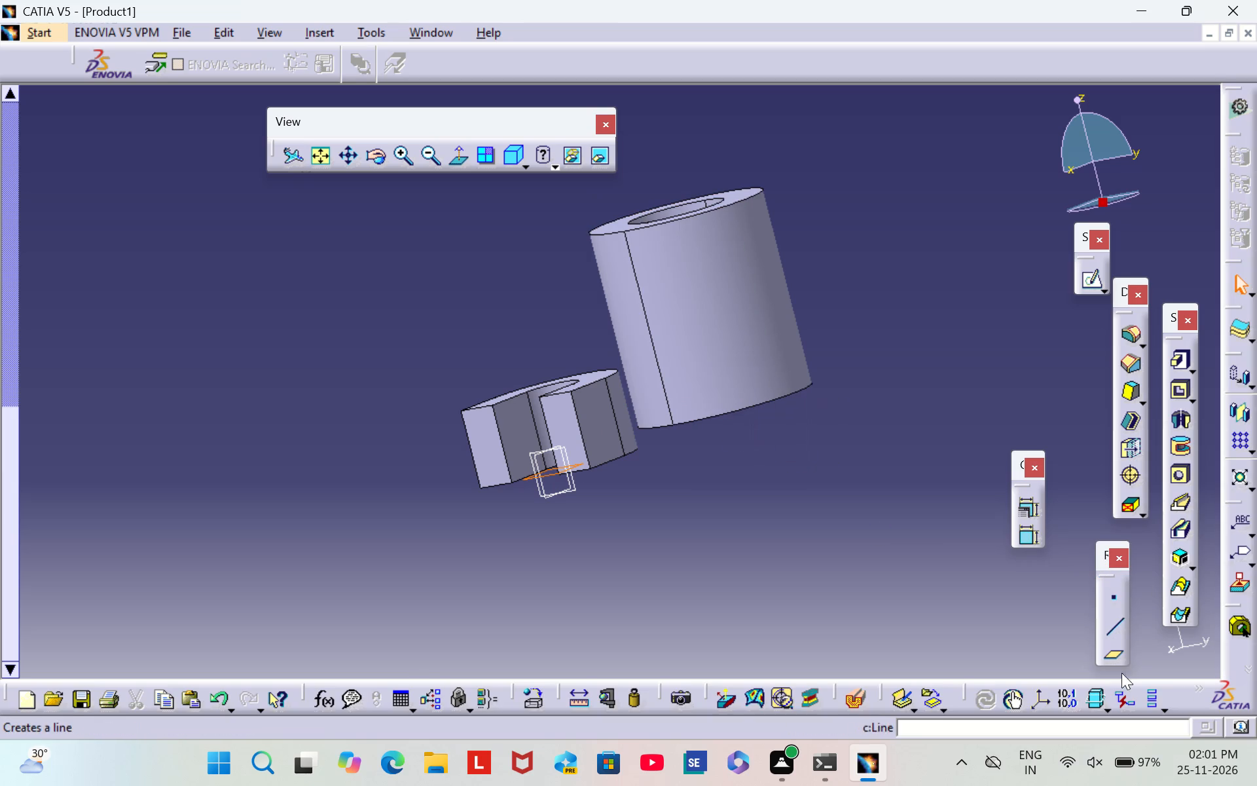
{"action": "left_click", "coordinate": [1101, 656]}
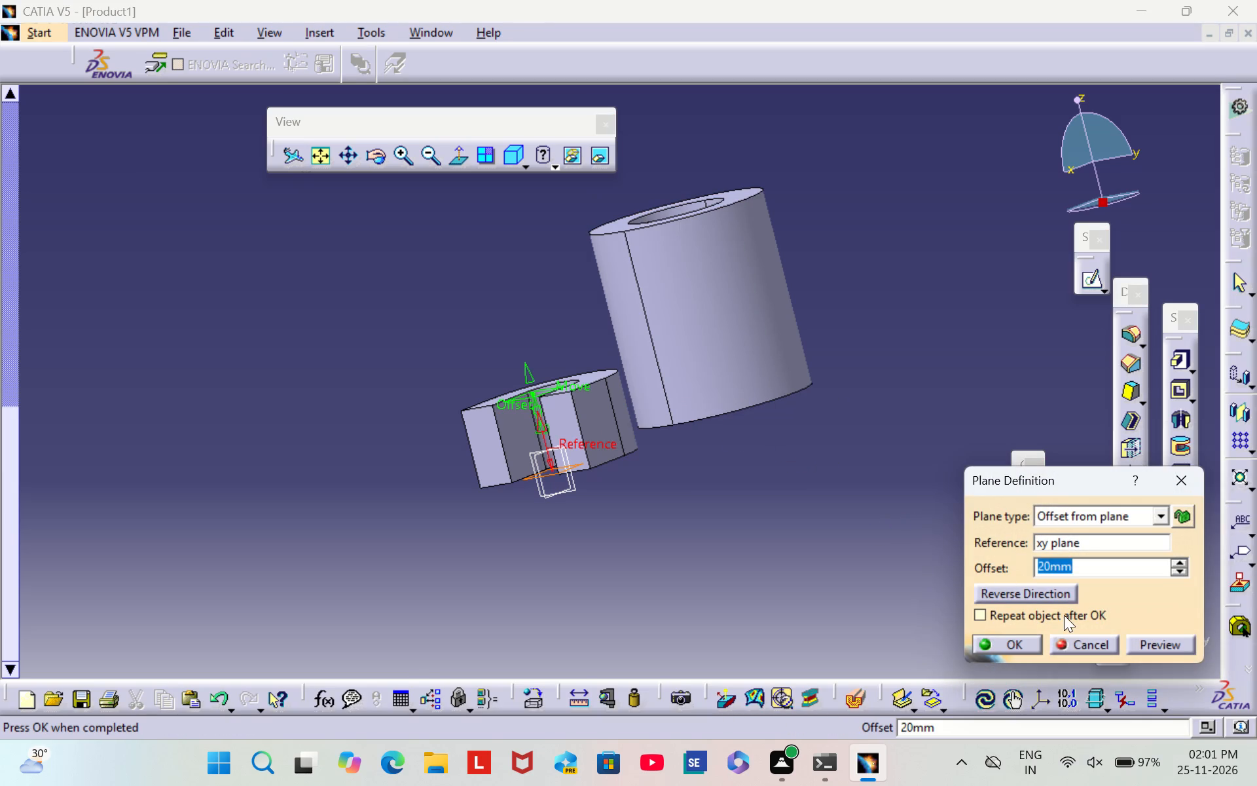
{"action": "key", "text": "BackSpace"}
{"action": "key", "text": "5"}
{"action": "key", "text": "Return"}
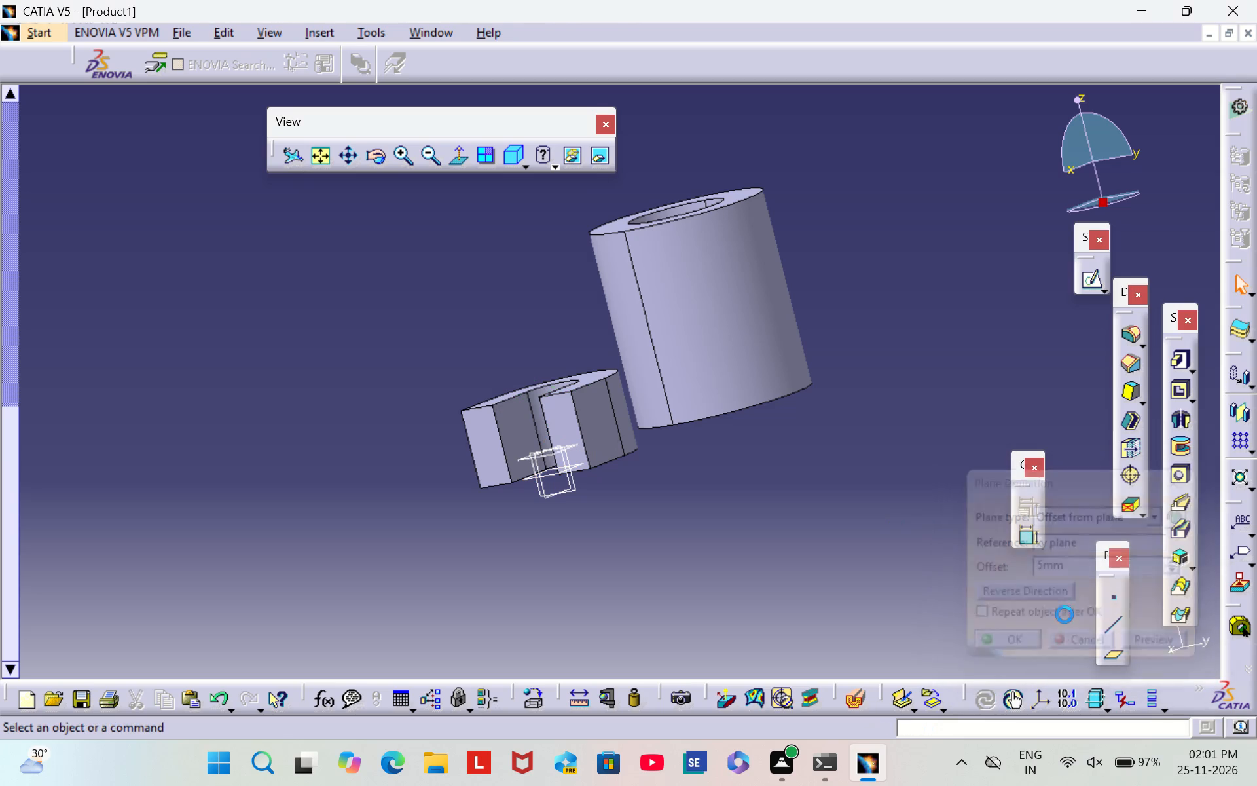
{"action": "left_click", "coordinate": [949, 274]}
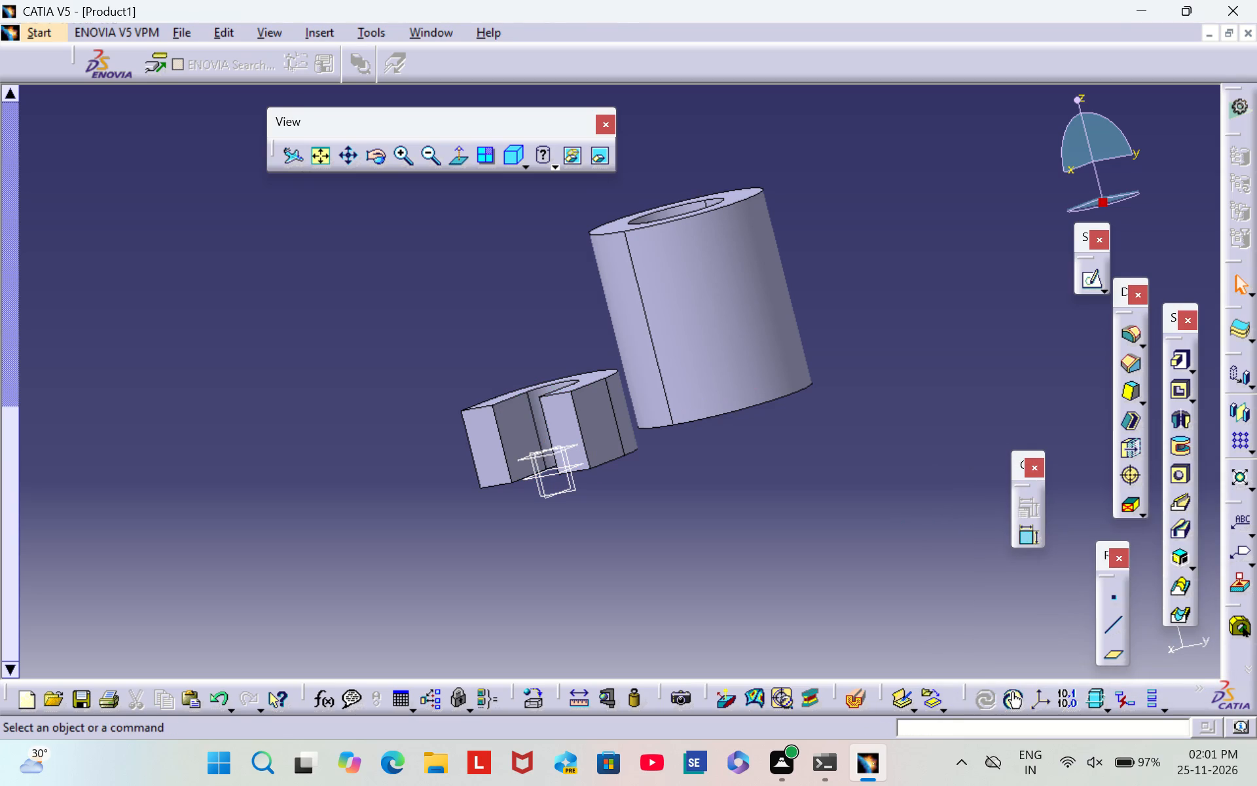
Start a sketch on the 5 mm offset plane and project the cylinder's outer circle and the U-shaped block's outer arc.
{"action": "left_click", "coordinate": [570, 441]}
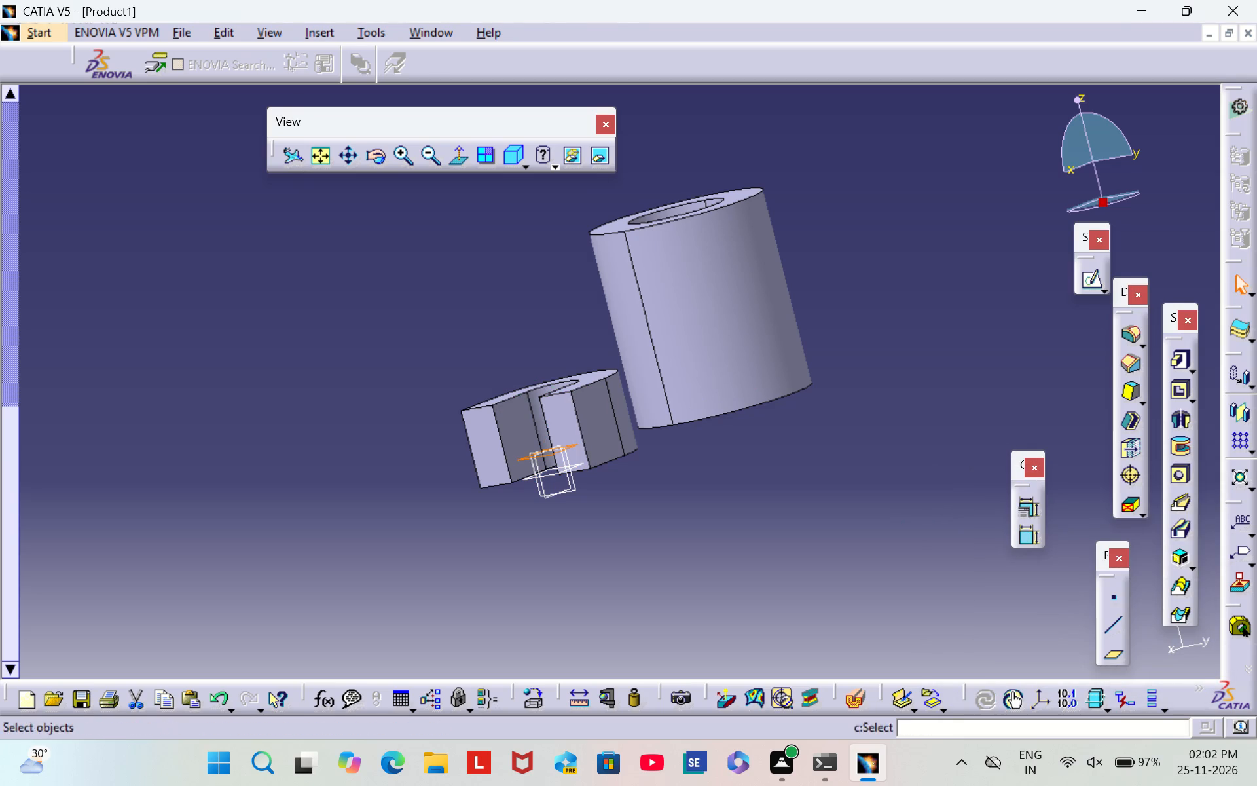
{"action": "left_click", "coordinate": [1093, 284]}
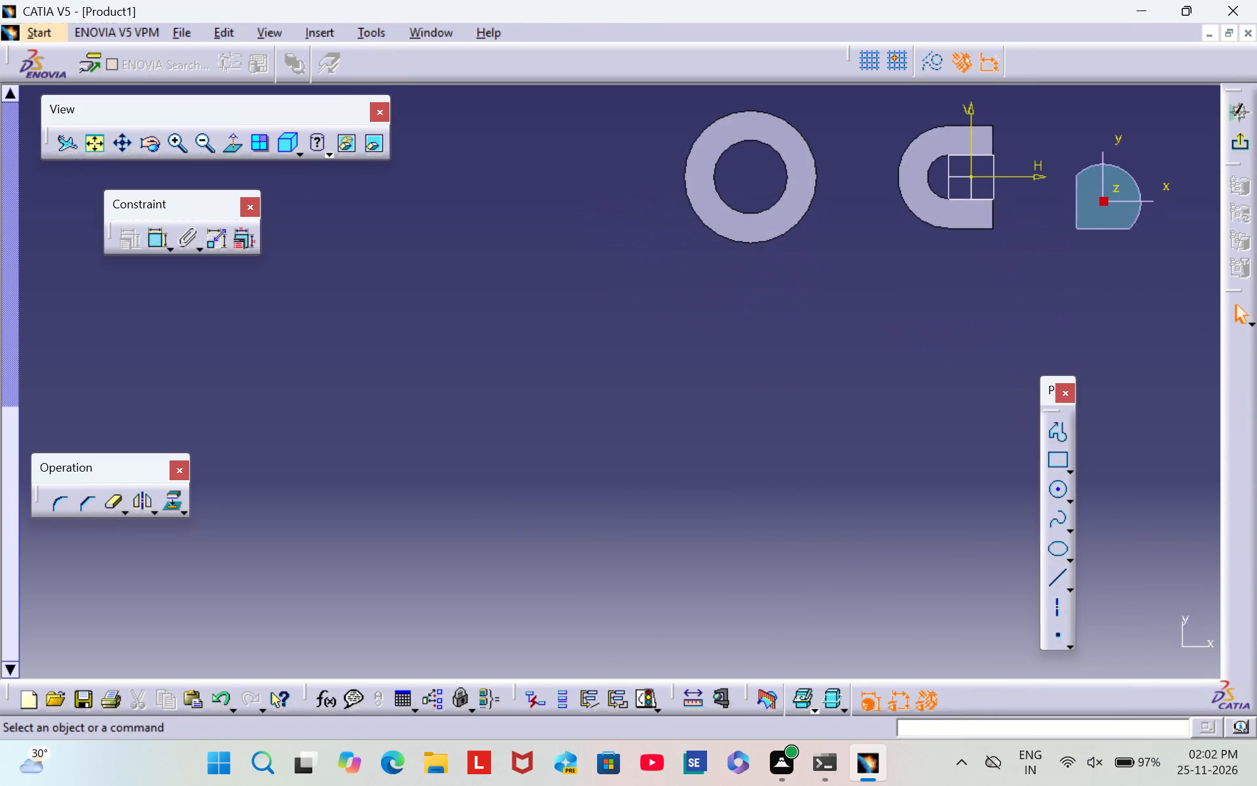
{"action": "middle_click_drag", "start_coordinate": [843, 356], "coordinate": [644, 494]}
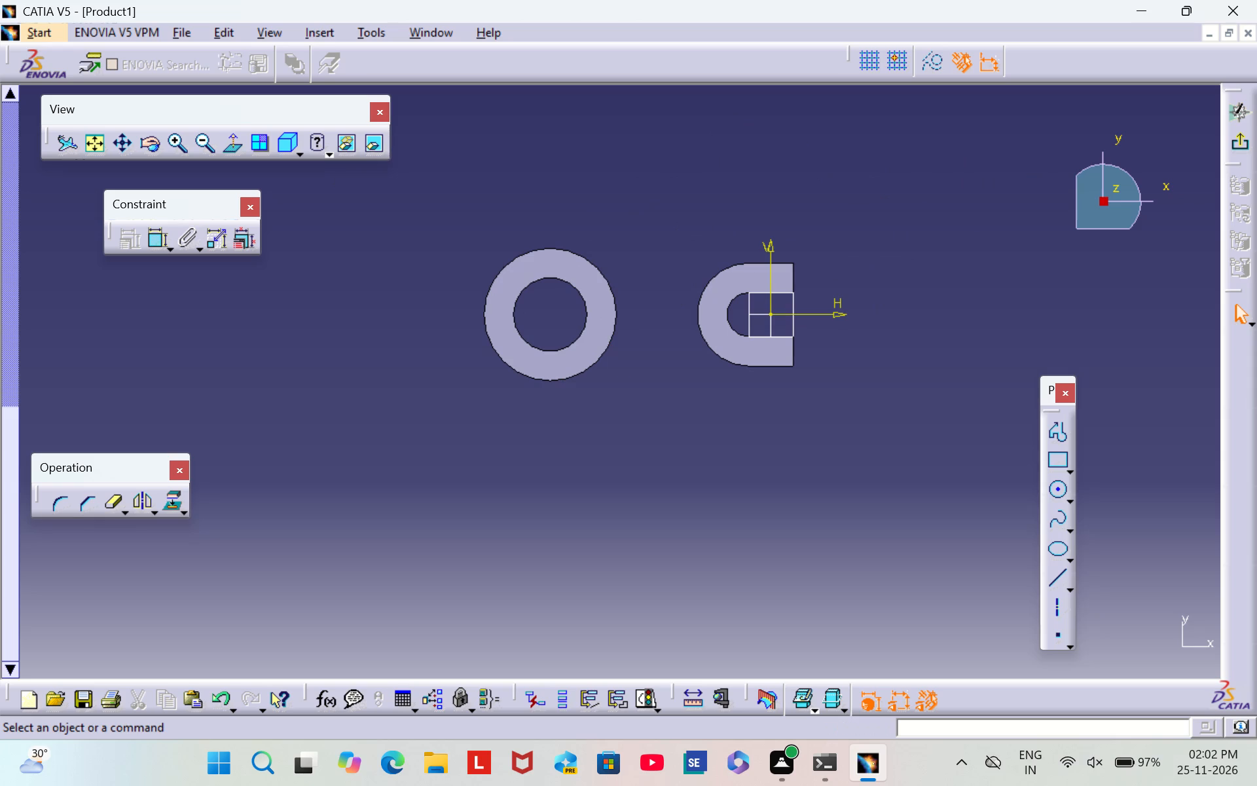
{"action": "left_click", "coordinate": [170, 147]}
{"action": "left_click", "coordinate": [170, 147]}
{"action": "middle_click_drag", "start_coordinate": [759, 447], "coordinate": [822, 540]}
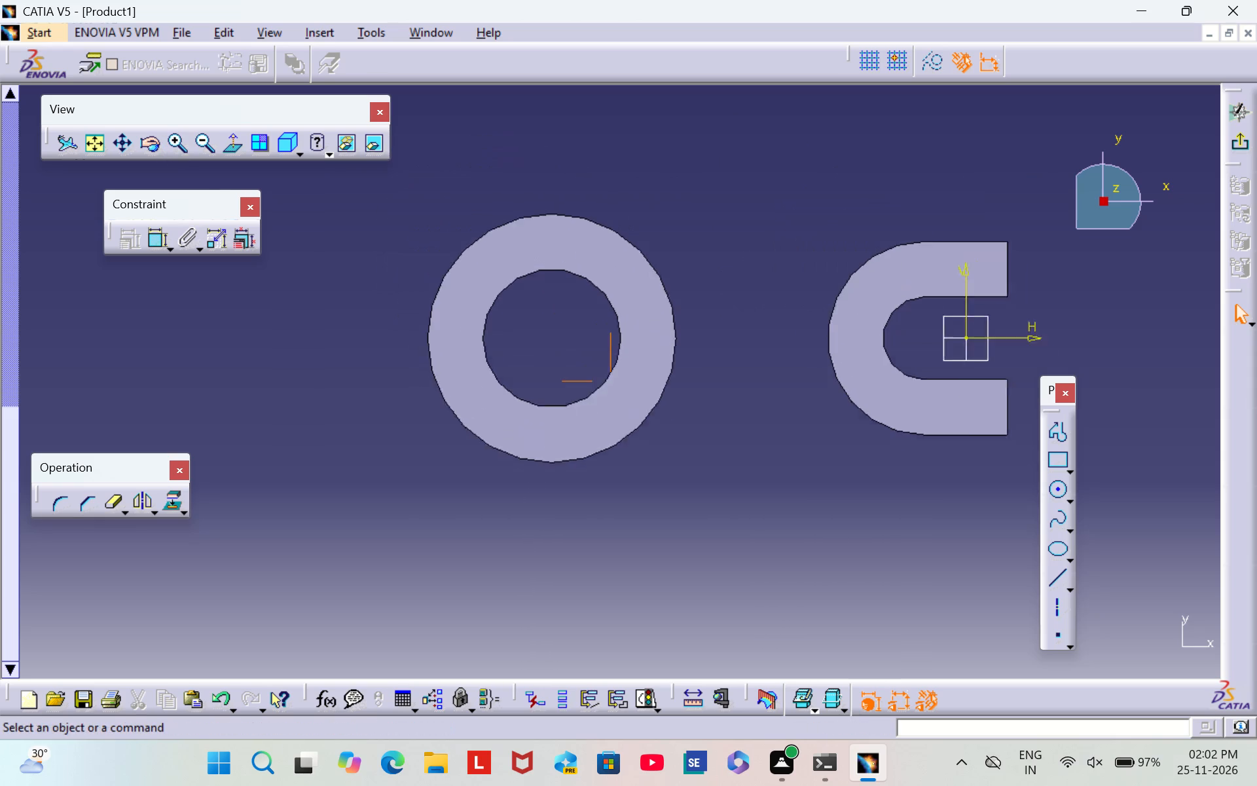
{"action": "middle_click_drag", "start_coordinate": [822, 540], "coordinate": [850, 565]}
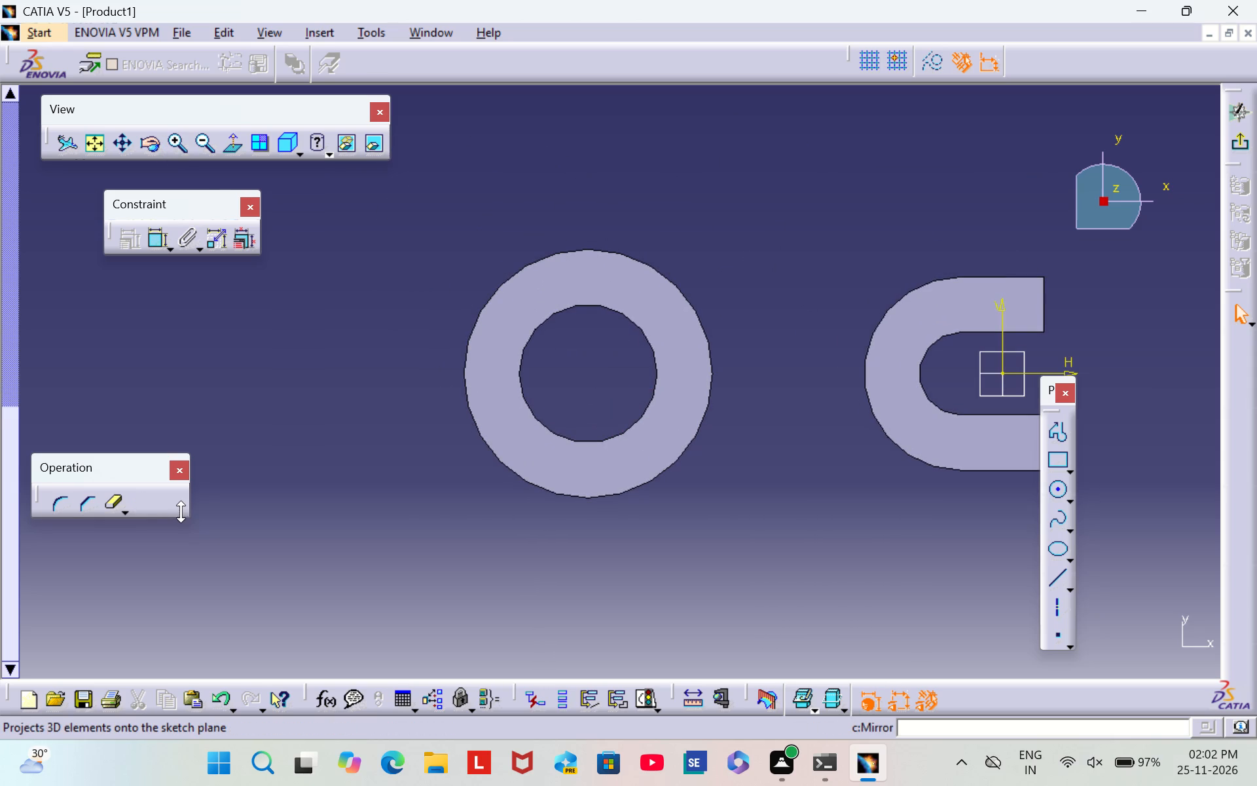
{"action": "left_click", "coordinate": [173, 500]}
{"action": "left_click", "coordinate": [706, 414]}
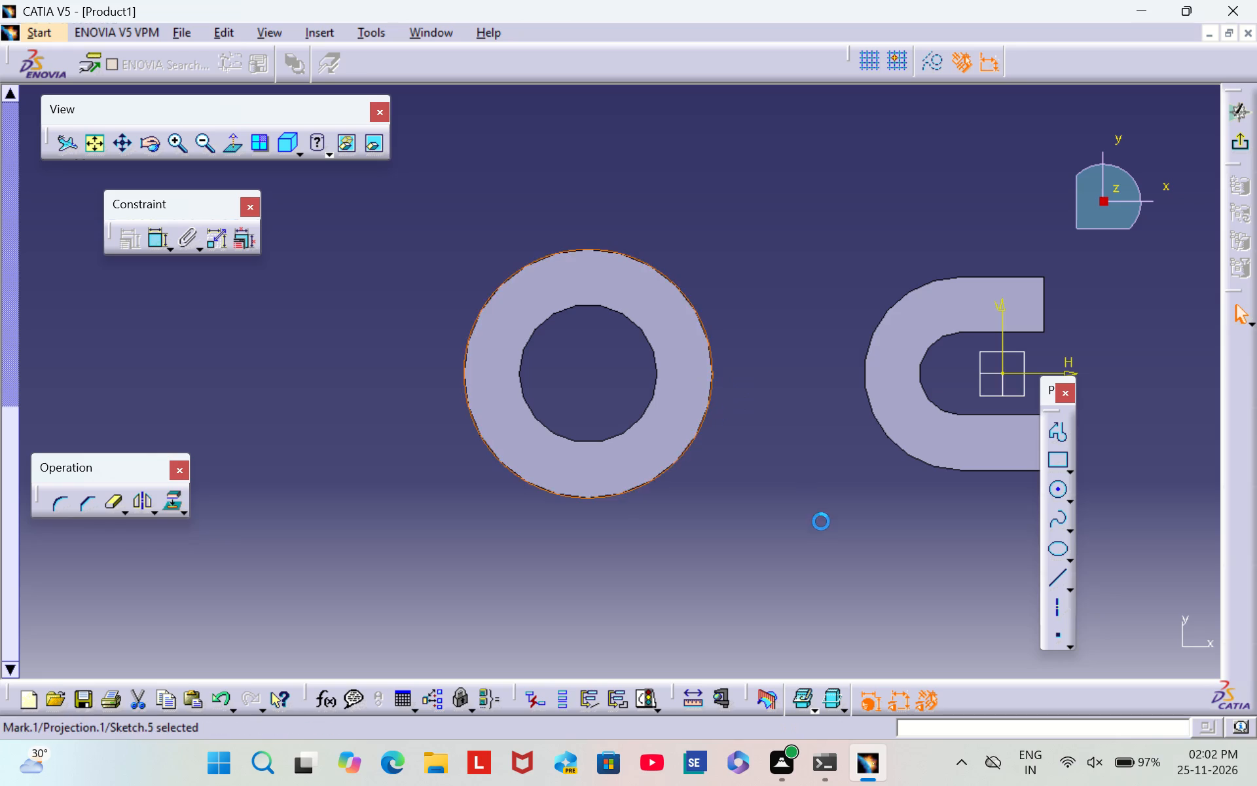
{"action": "middle_click_drag", "start_coordinate": [822, 521], "coordinate": [655, 502]}
{"action": "left_click", "coordinate": [565, 175]}
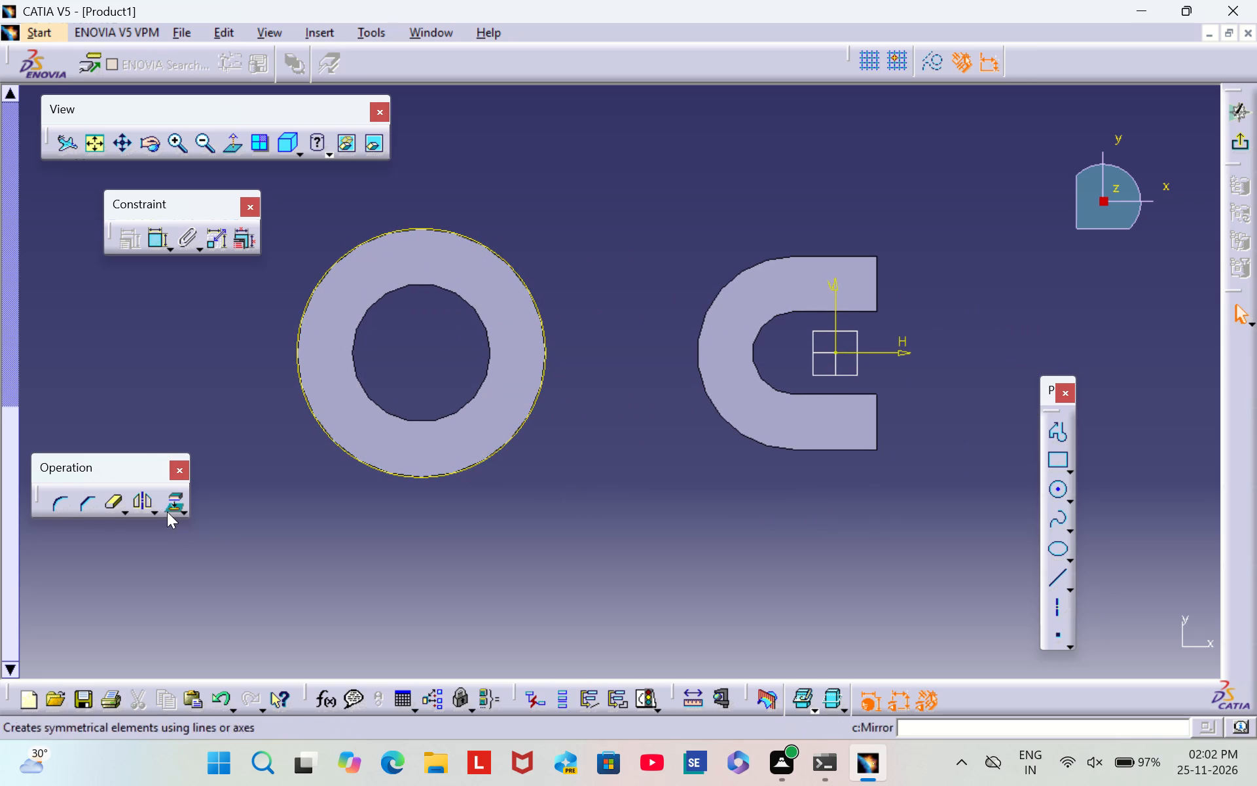
{"action": "left_click", "coordinate": [165, 506]}
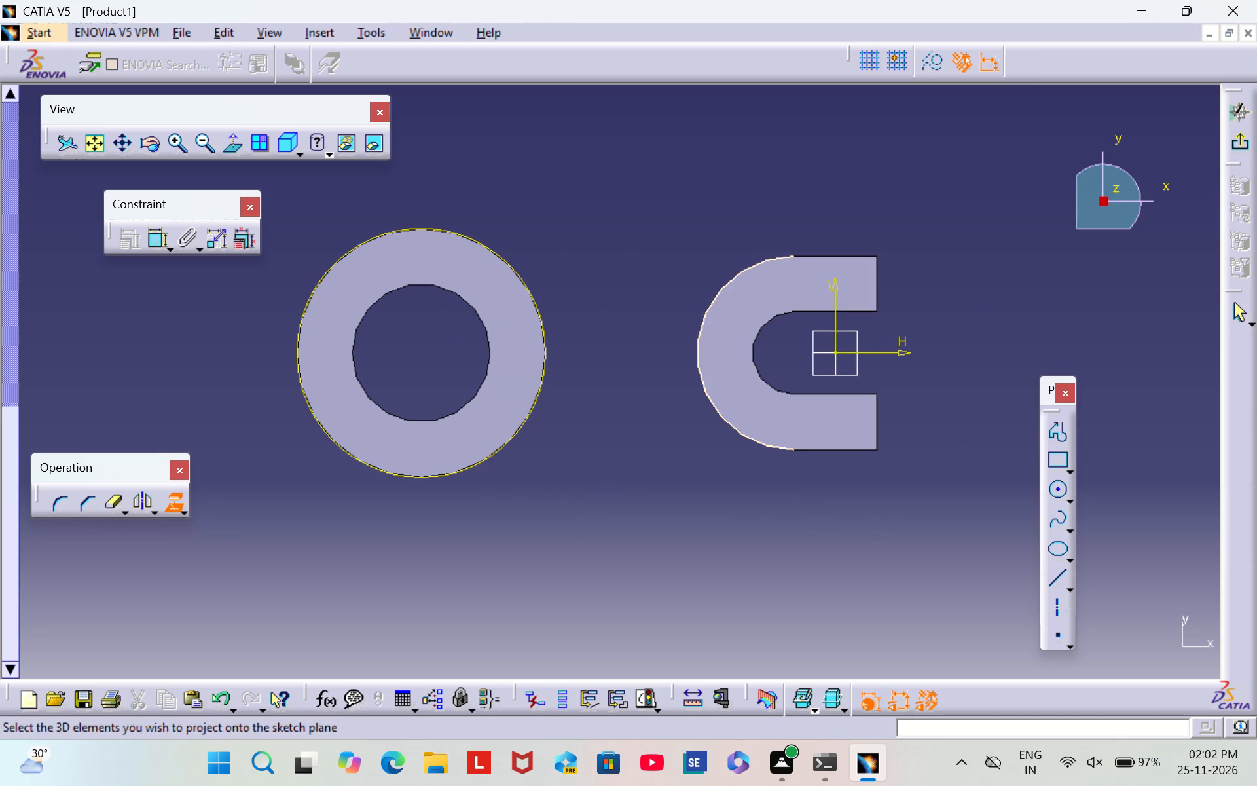
{"action": "left_click", "coordinate": [703, 322]}
{"action": "left_click", "coordinate": [653, 149]}
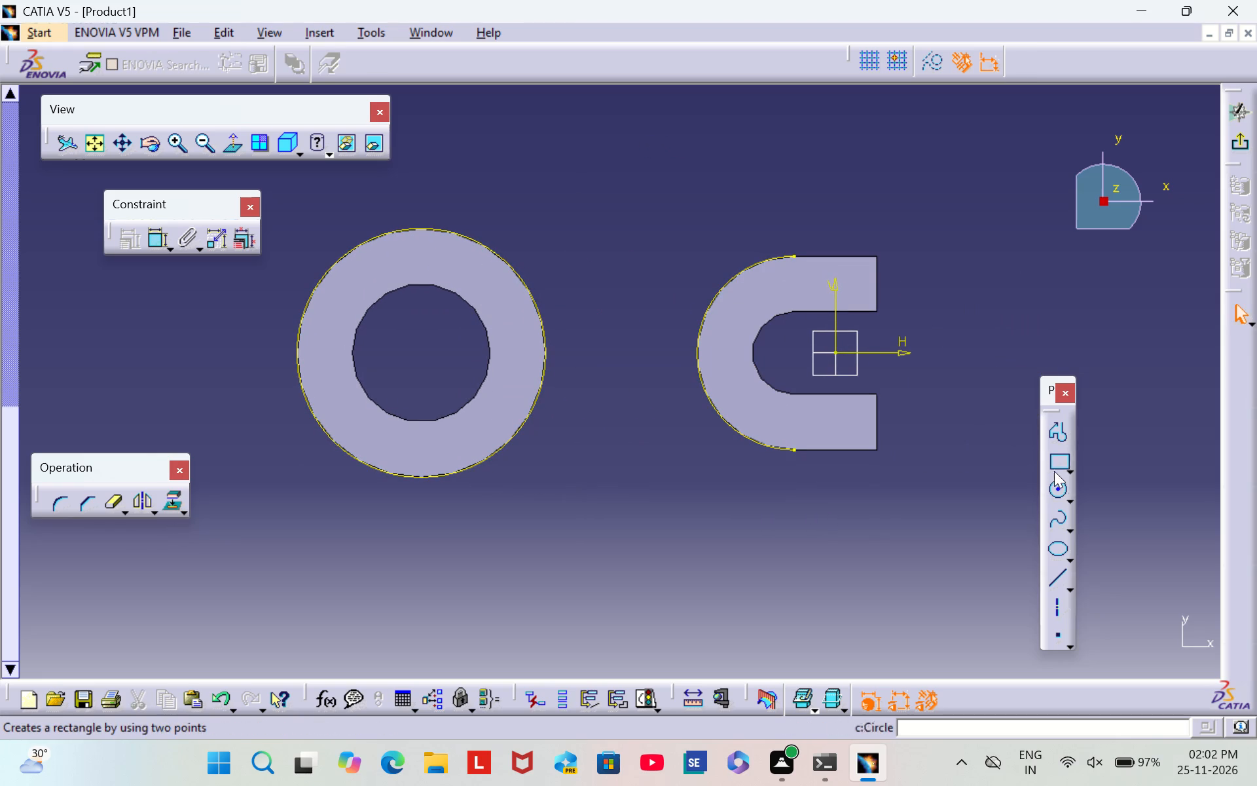
Sketch two sloping lines from cylinder to U-shaped block, one above both (about 76 mm) and one below both (about 70 mm).
{"action": "left_click", "coordinate": [1056, 439]}
{"action": "left_click", "coordinate": [410, 202]}
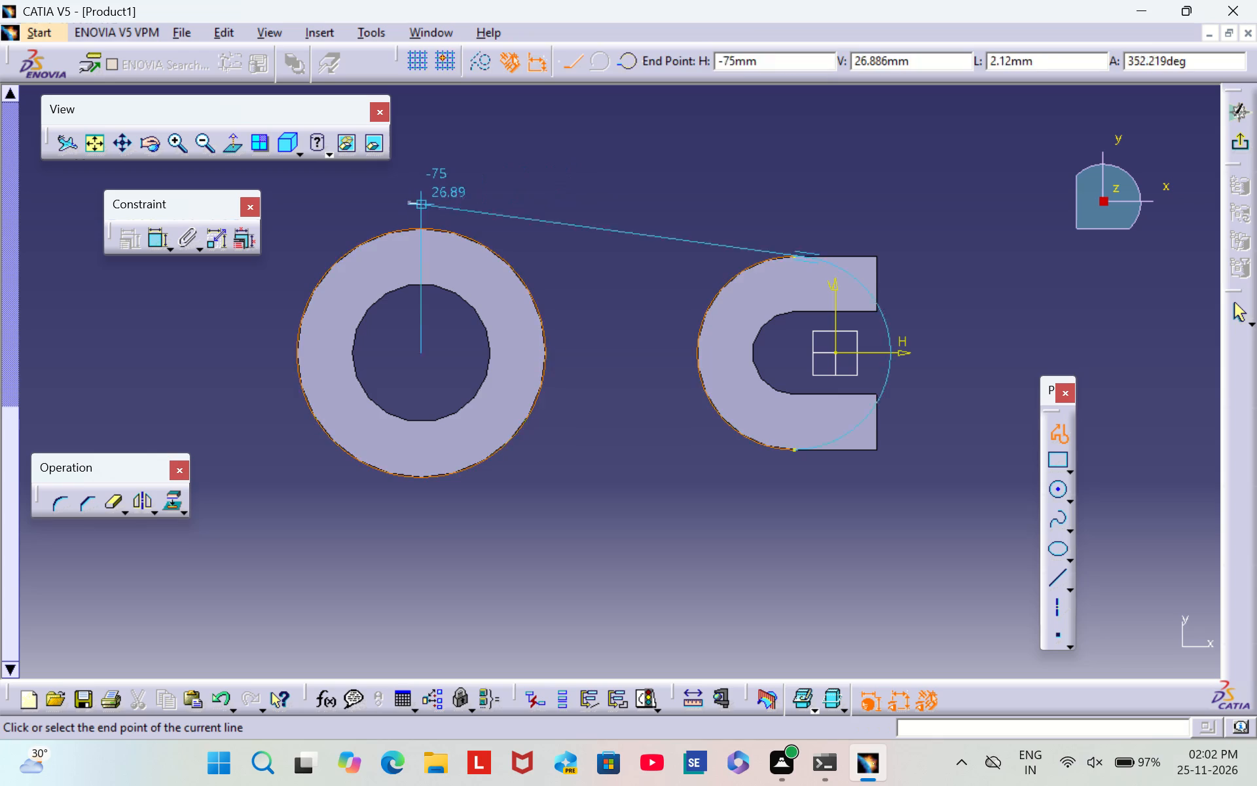
{"action": "left_click", "coordinate": [829, 231]}
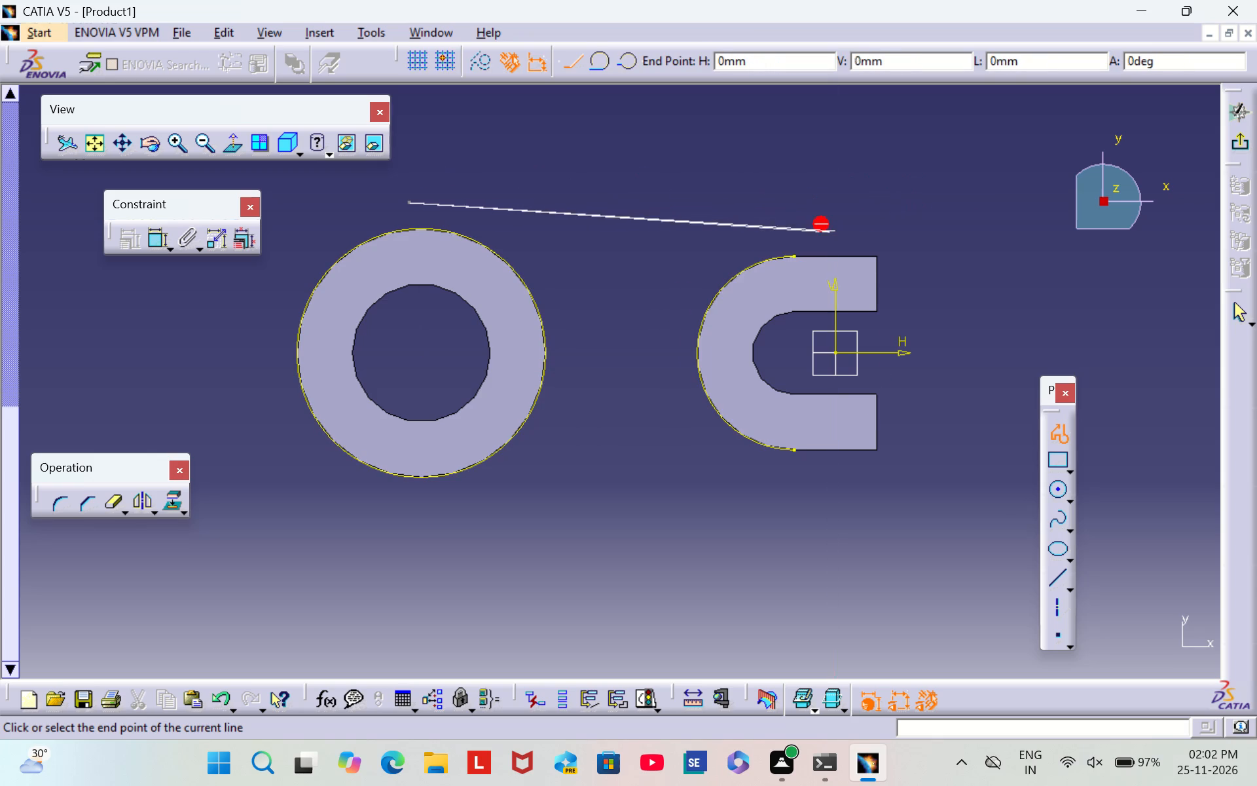
{"action": "key", "text": "Escape"}
{"action": "key", "text": "Escape"}
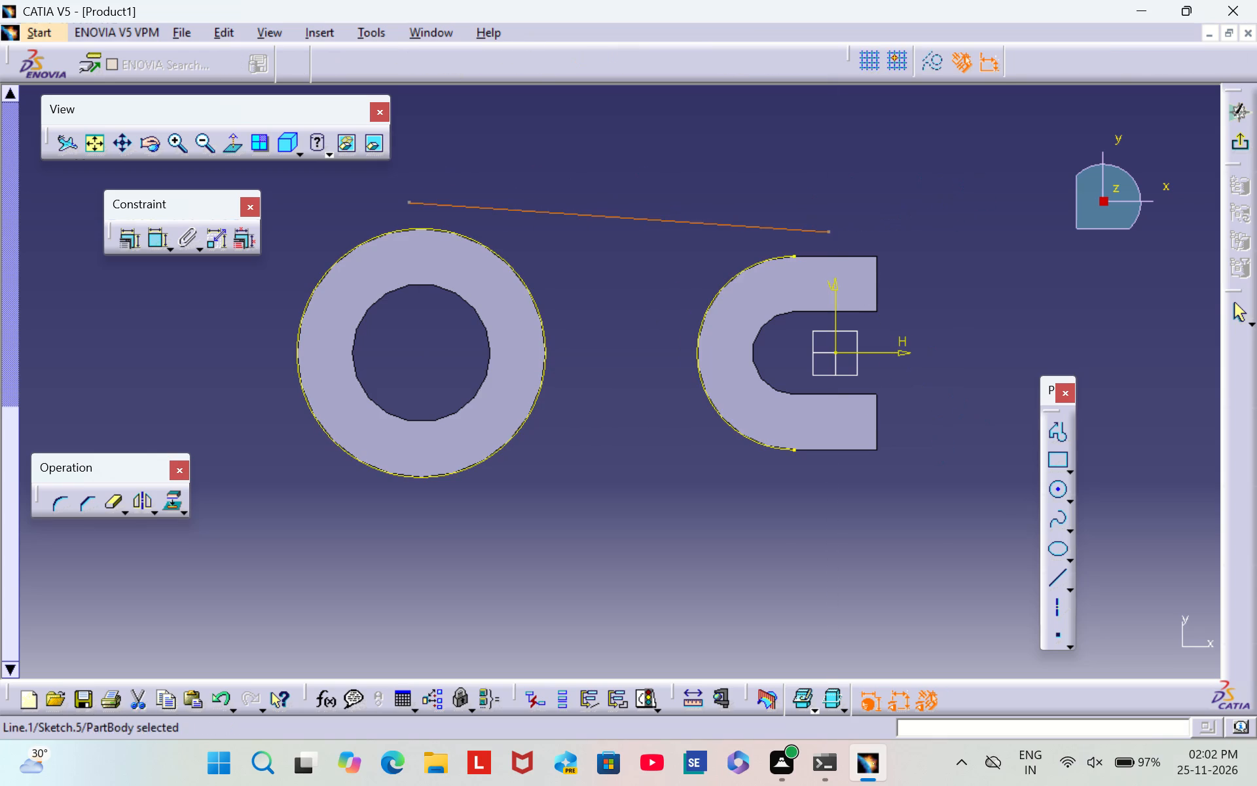
{"action": "left_click", "coordinate": [958, 304]}
{"action": "left_click", "coordinate": [1052, 577]}
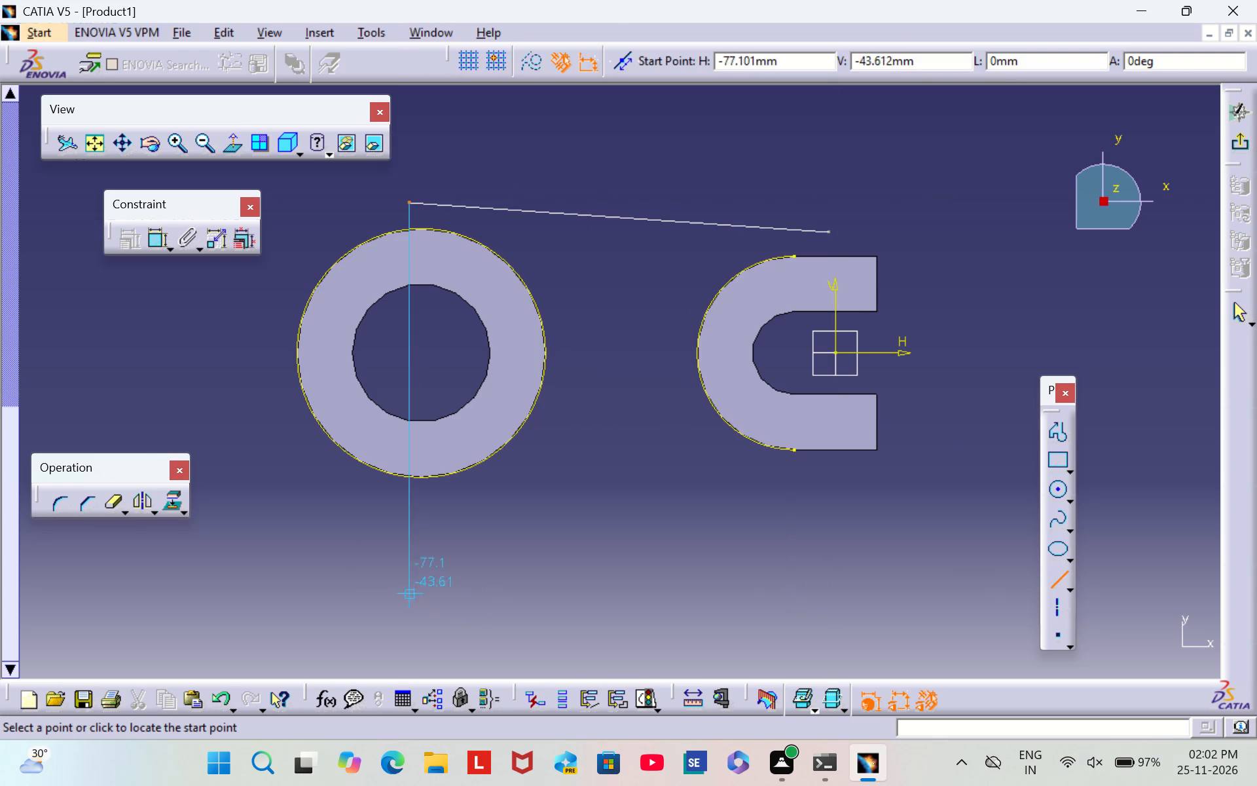
{"action": "left_click", "coordinate": [405, 537]}
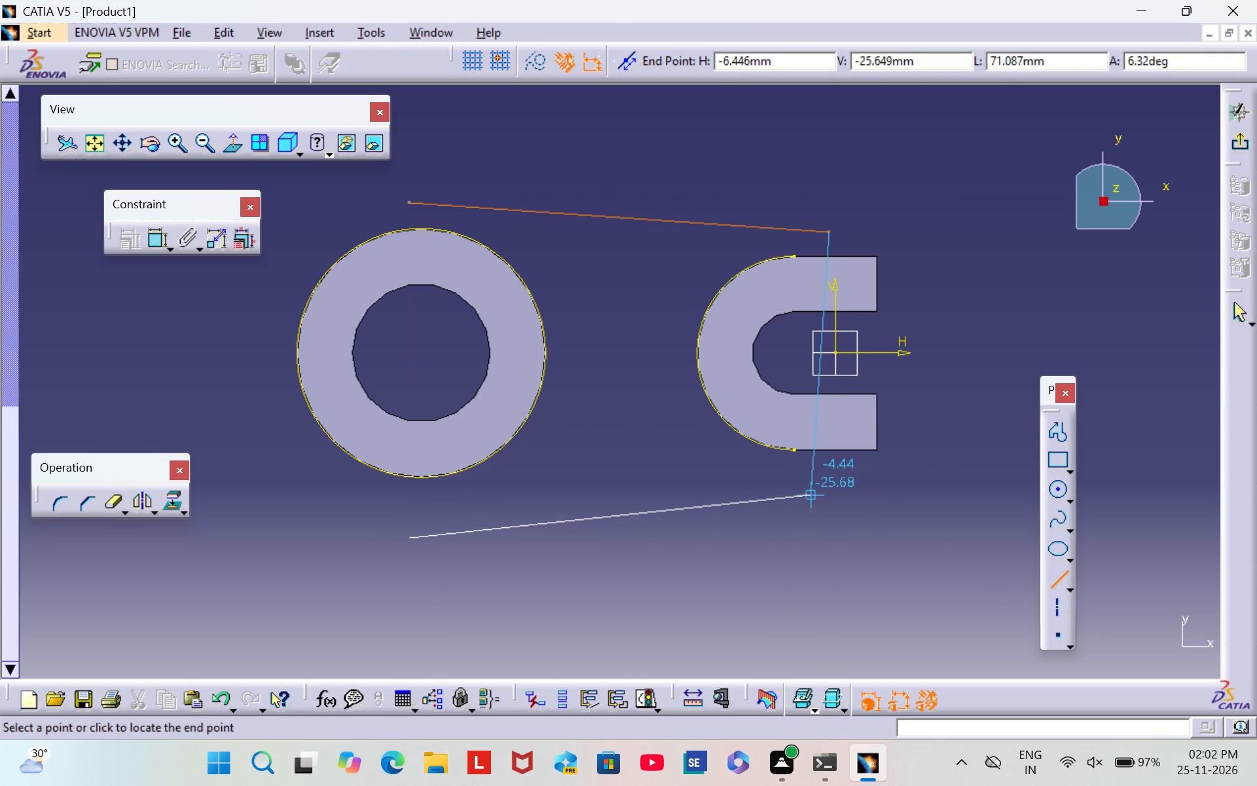
{"action": "left_click", "coordinate": [793, 491]}
{"action": "left_click", "coordinate": [883, 547]}
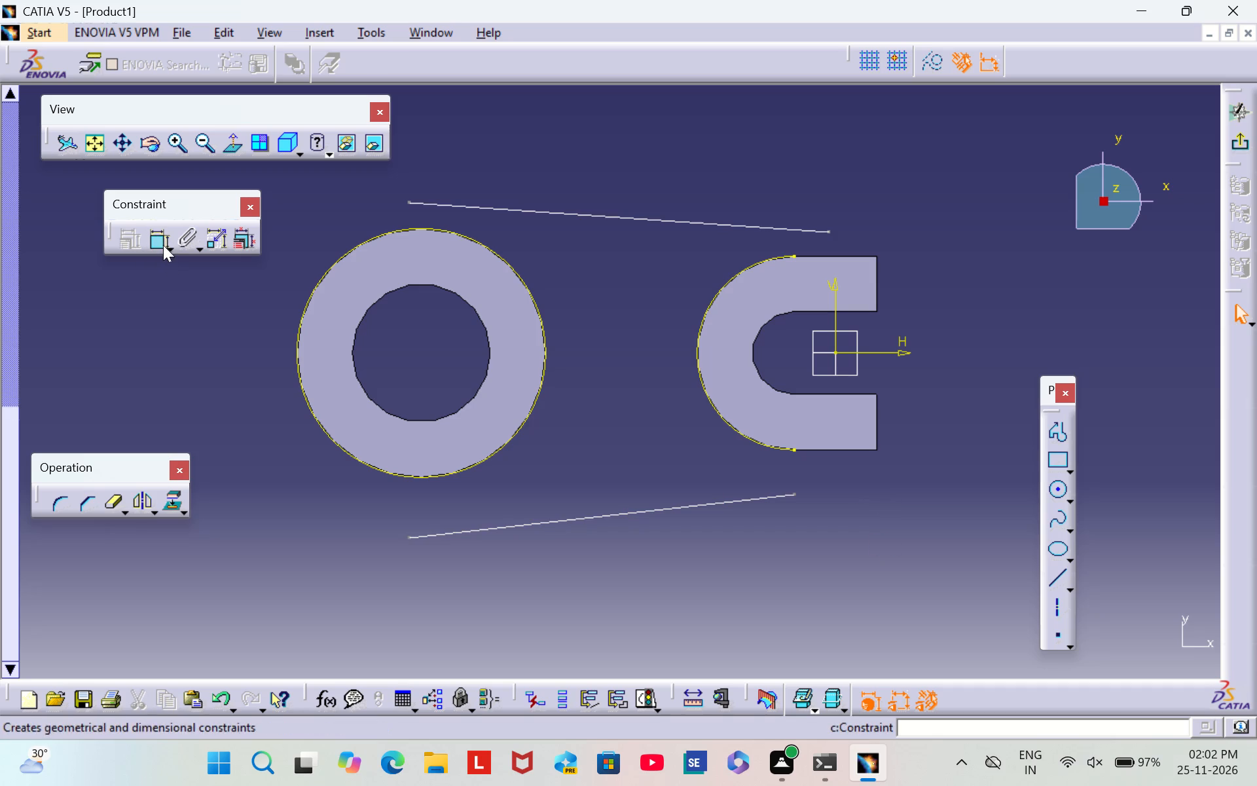
Constrain the upper line tangent to the cylinder's projected outer circle.
{"action": "double_click", "coordinate": [159, 243]}
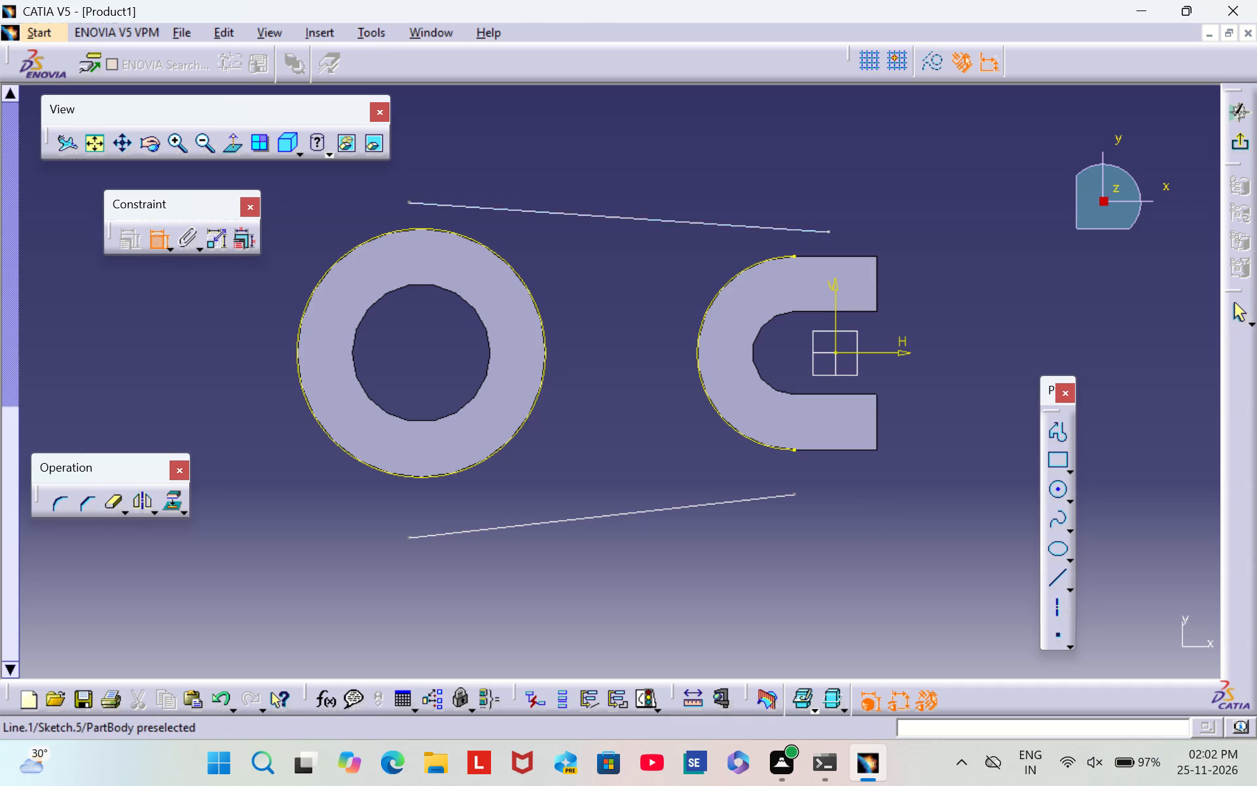
{"action": "left_click", "coordinate": [424, 202]}
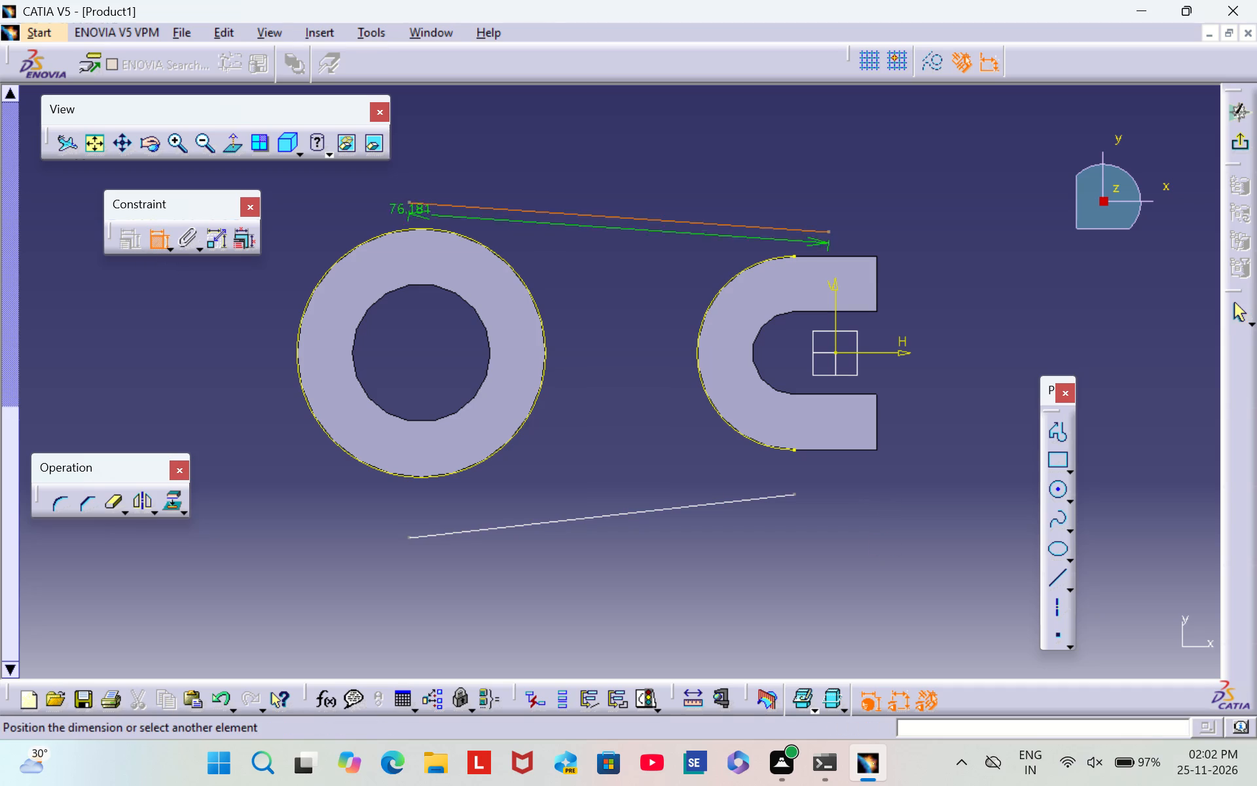
{"action": "left_click", "coordinate": [398, 231]}
{"action": "right_click", "coordinate": [248, 189]}
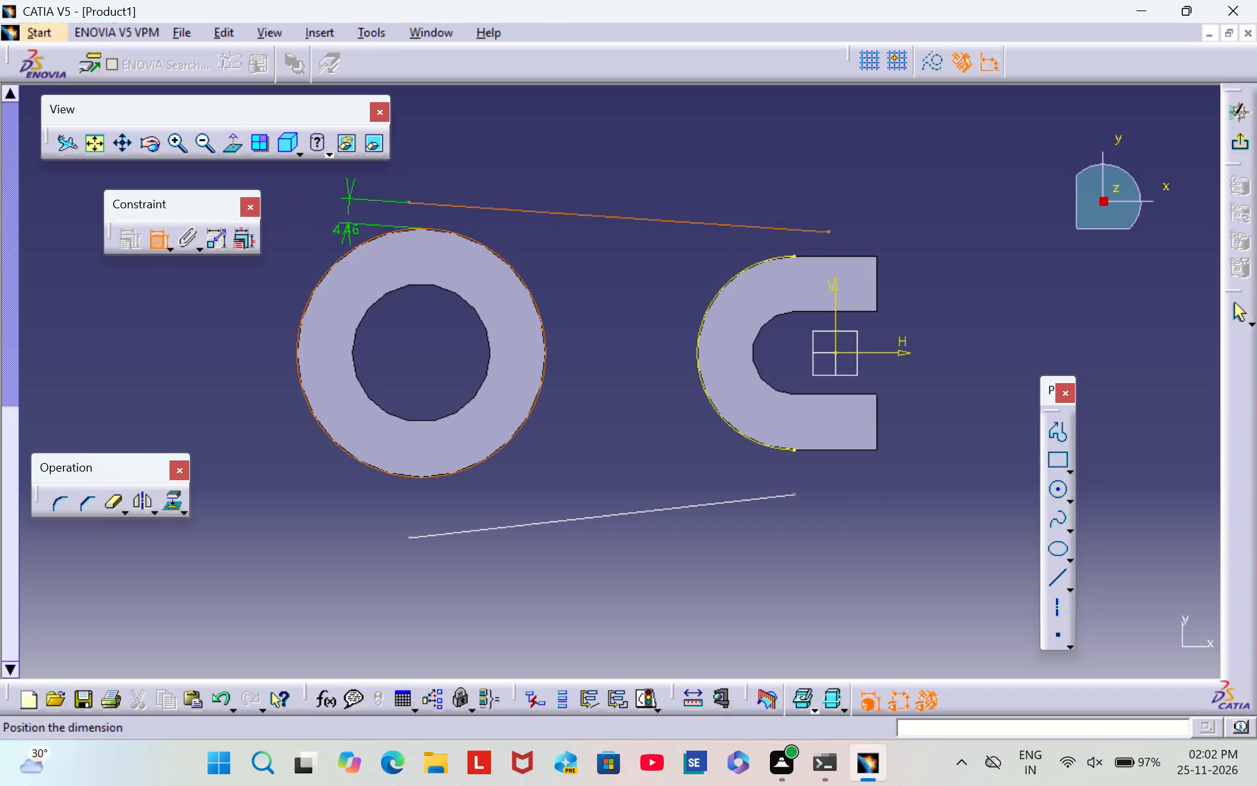
{"action": "right_click", "coordinate": [350, 217]}
{"action": "left_click", "coordinate": [432, 307]}
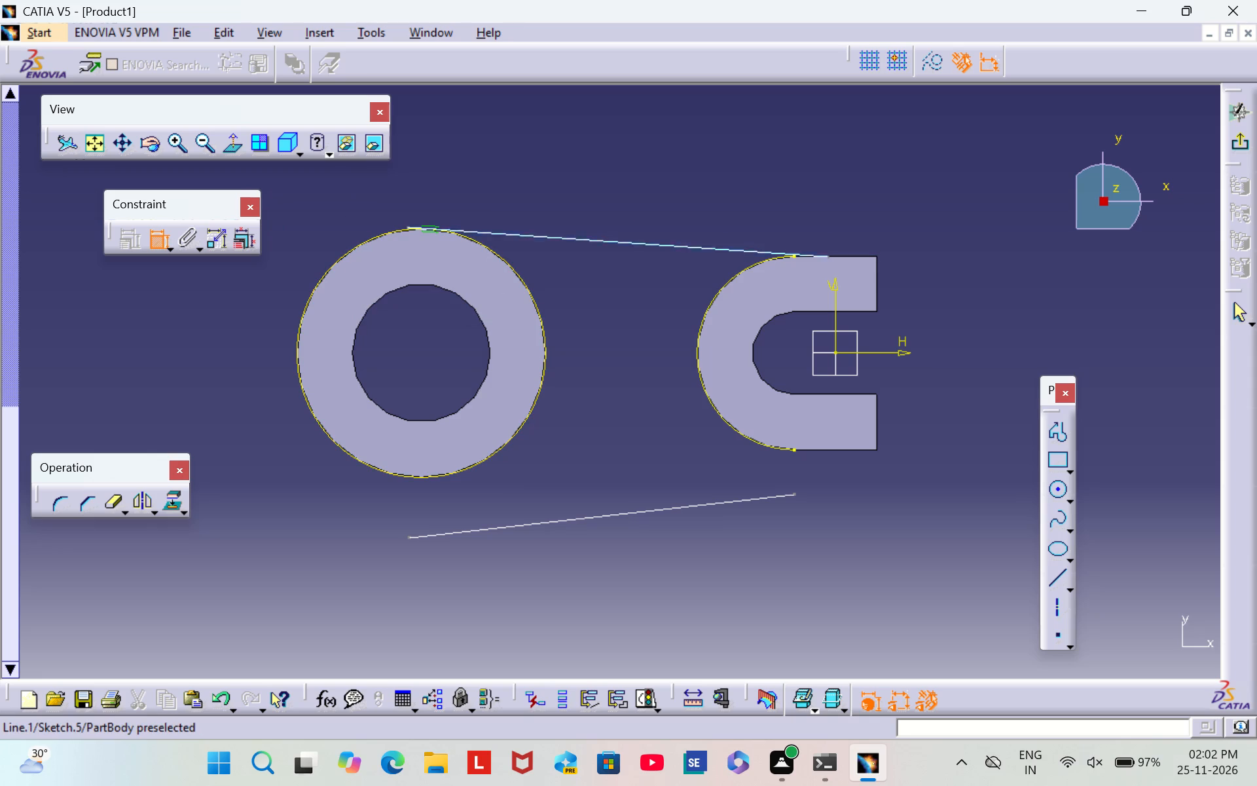
{"action": "left_click", "coordinate": [158, 242]}
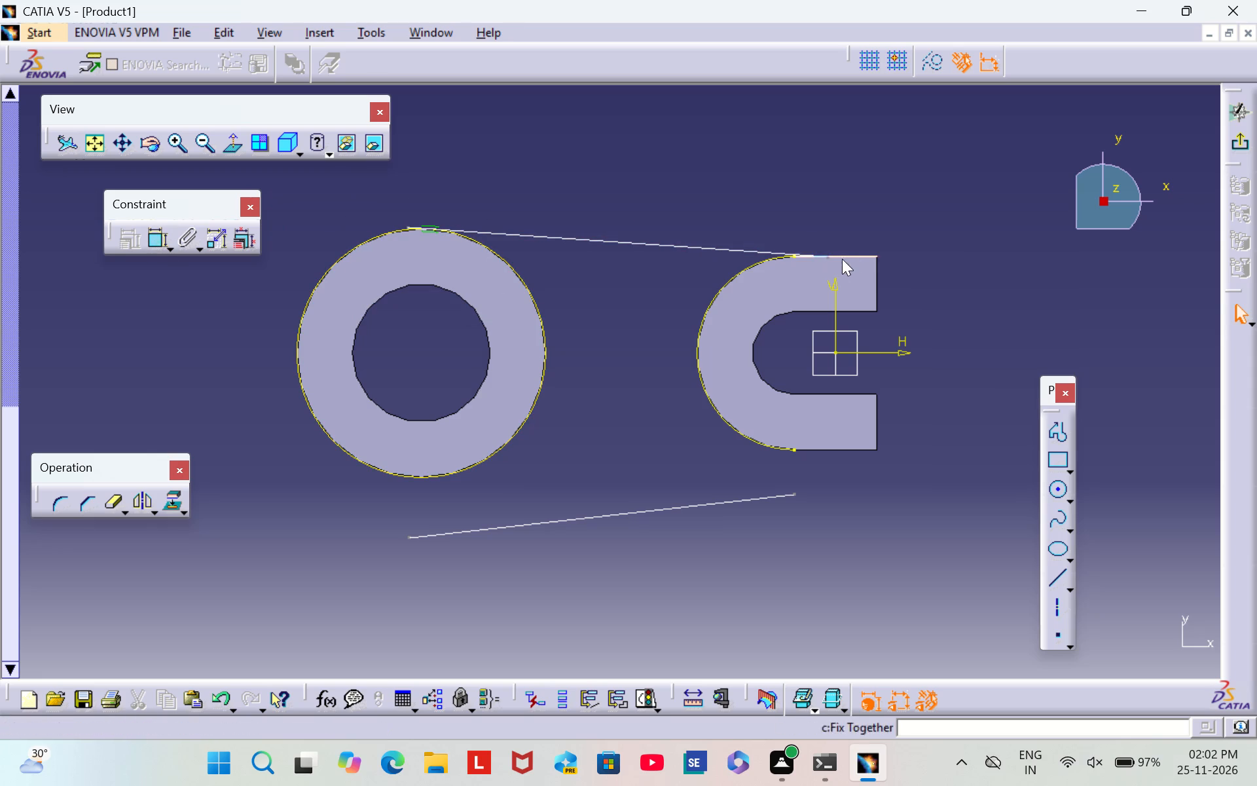
Move the upper line's free end upward, clear of the U-shaped block's outline.
{"action": "left_click_drag", "start_coordinate": [828, 255], "coordinate": [813, 208]}
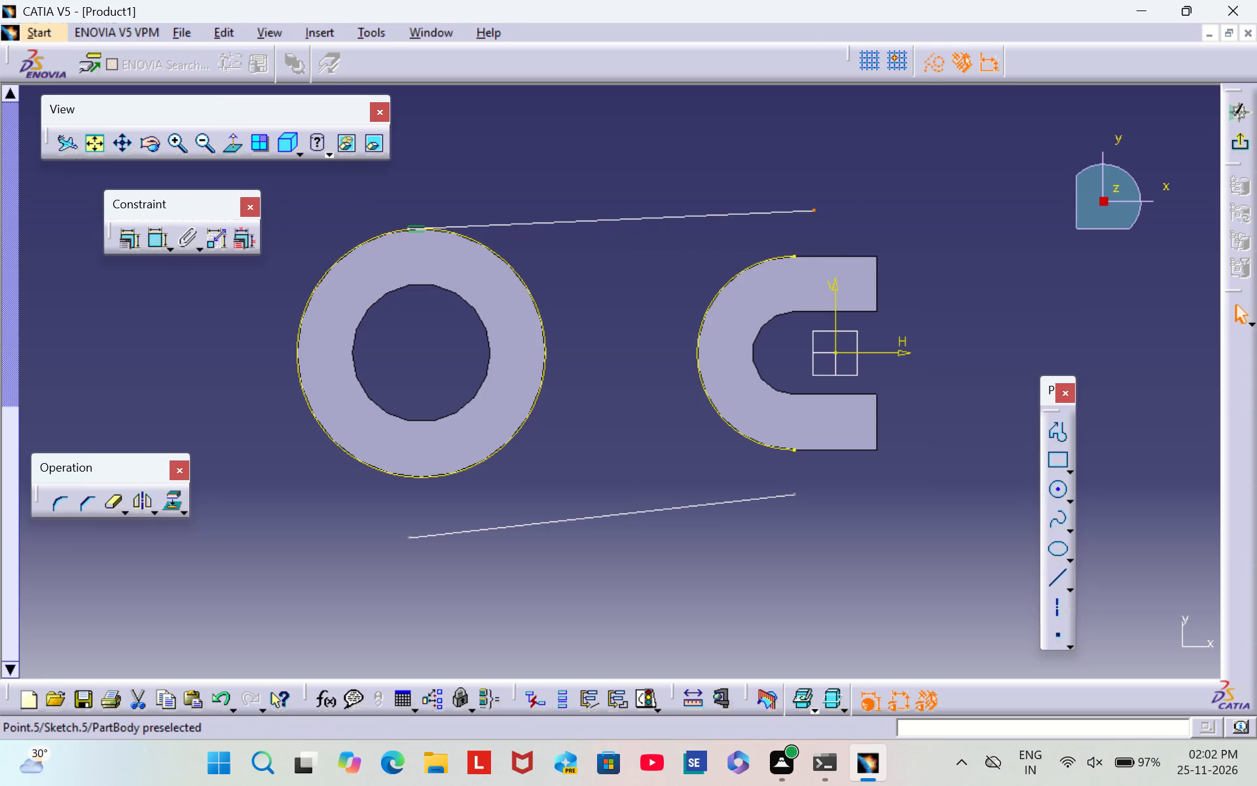
{"action": "left_click", "coordinate": [843, 197]}
Constrain the lower line tangent to the cylinder's projected outer circle.
{"action": "double_click", "coordinate": [151, 245]}
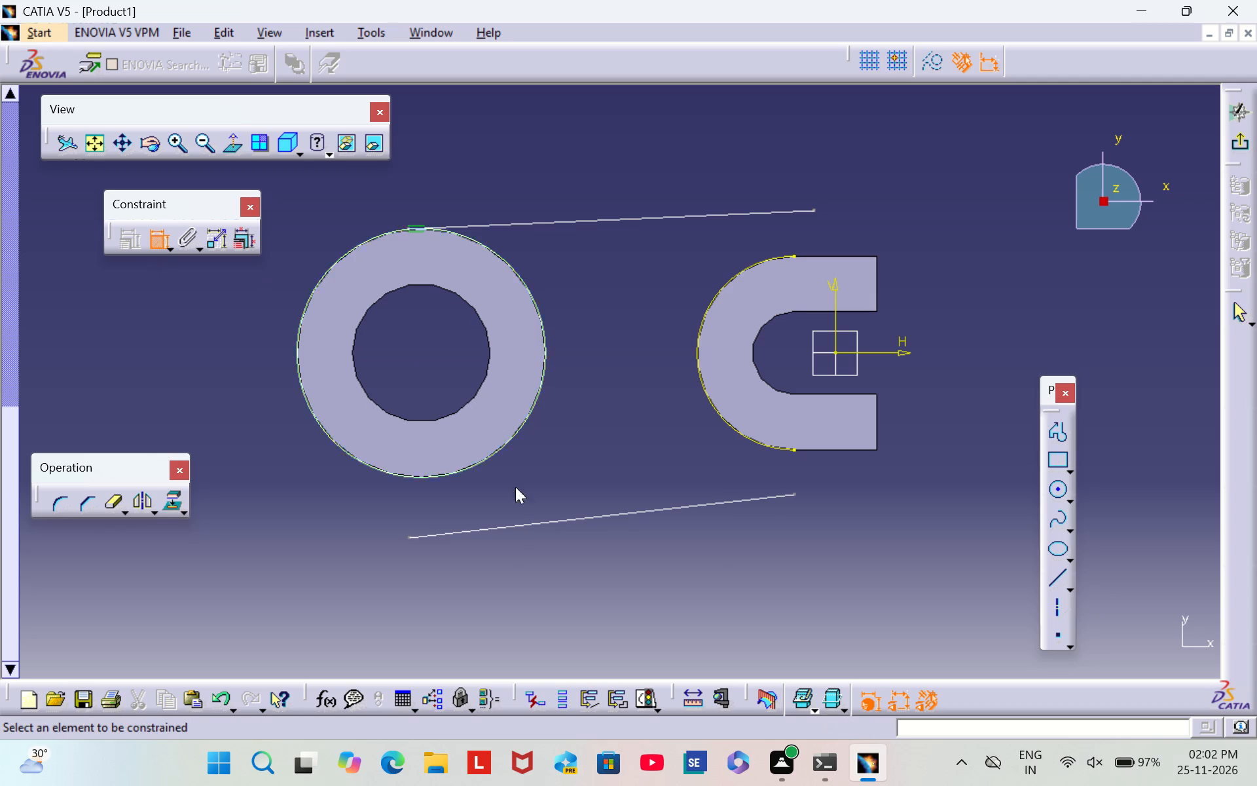
{"action": "left_click", "coordinate": [428, 534]}
{"action": "left_click", "coordinate": [420, 480]}
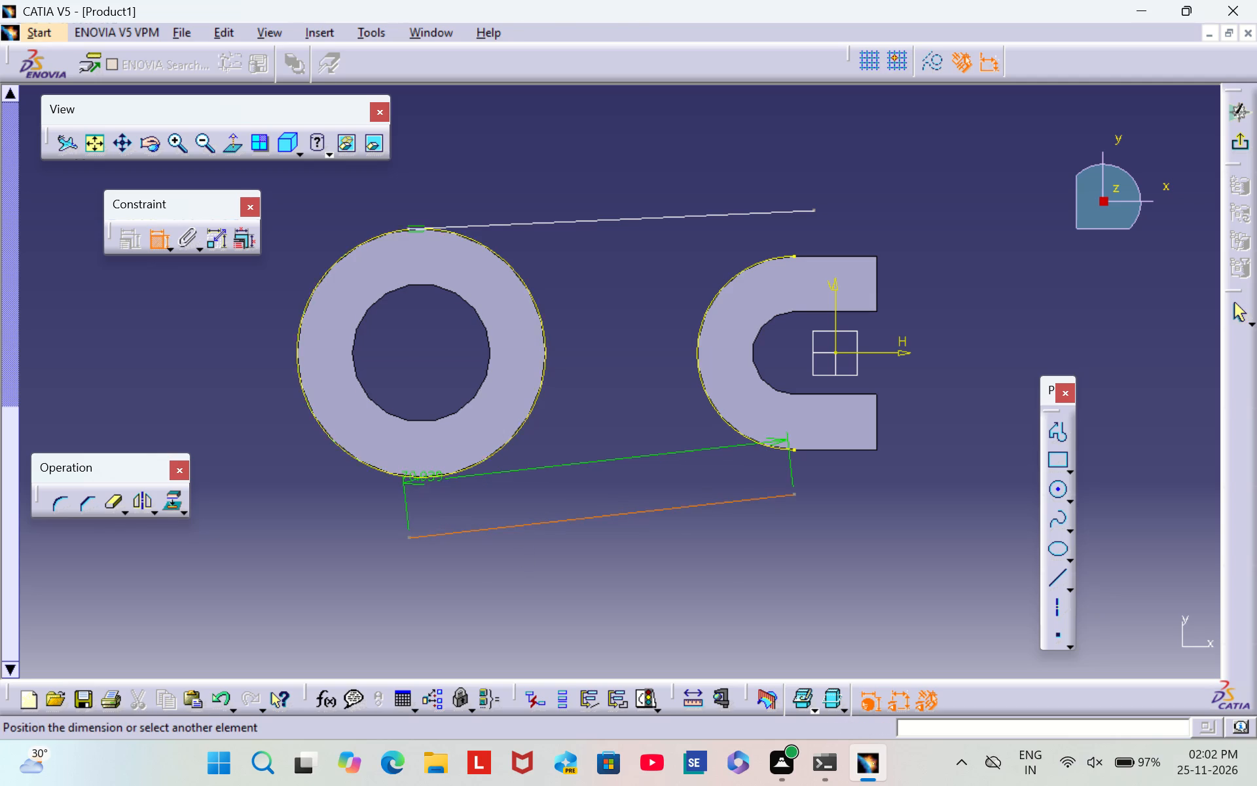
{"action": "right_click", "coordinate": [285, 518]}
{"action": "left_click", "coordinate": [416, 602]}
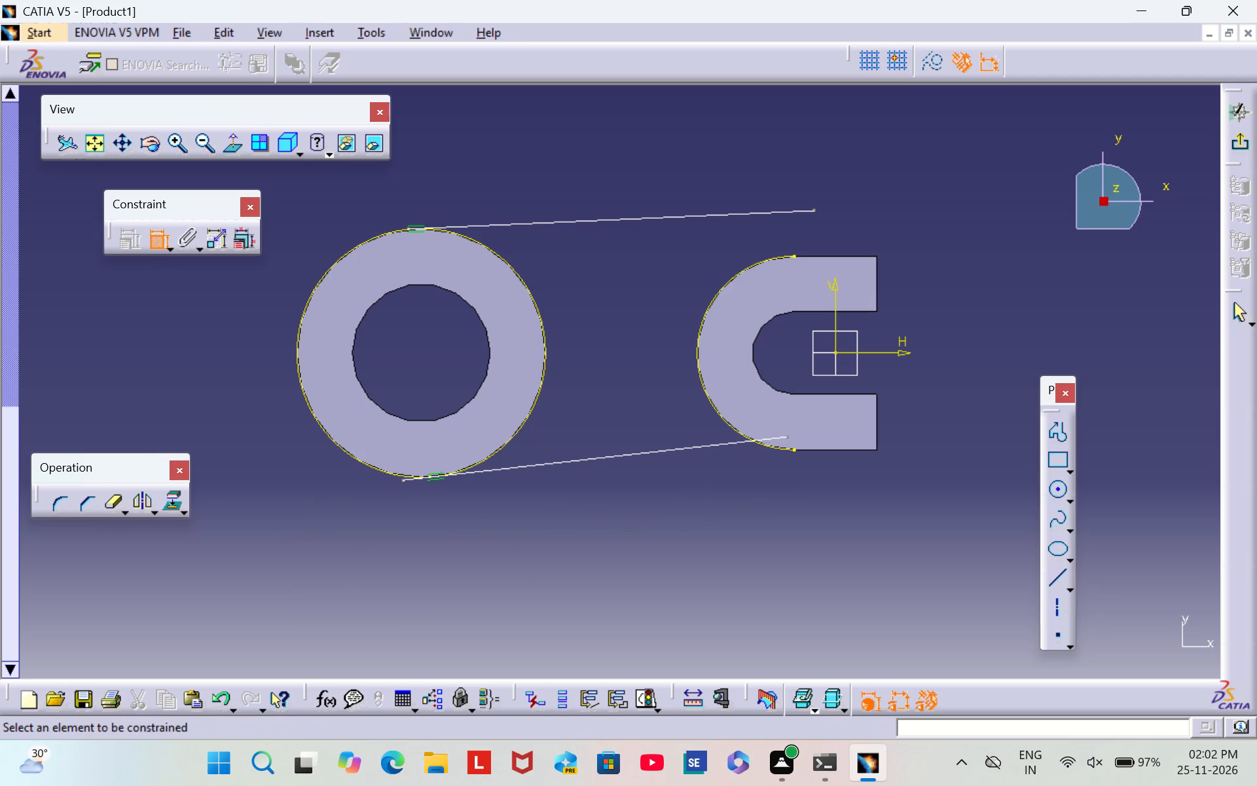
Move the lower line's free end downward, clear of the U-shaped block's outline.
{"action": "left_click", "coordinate": [738, 563]}
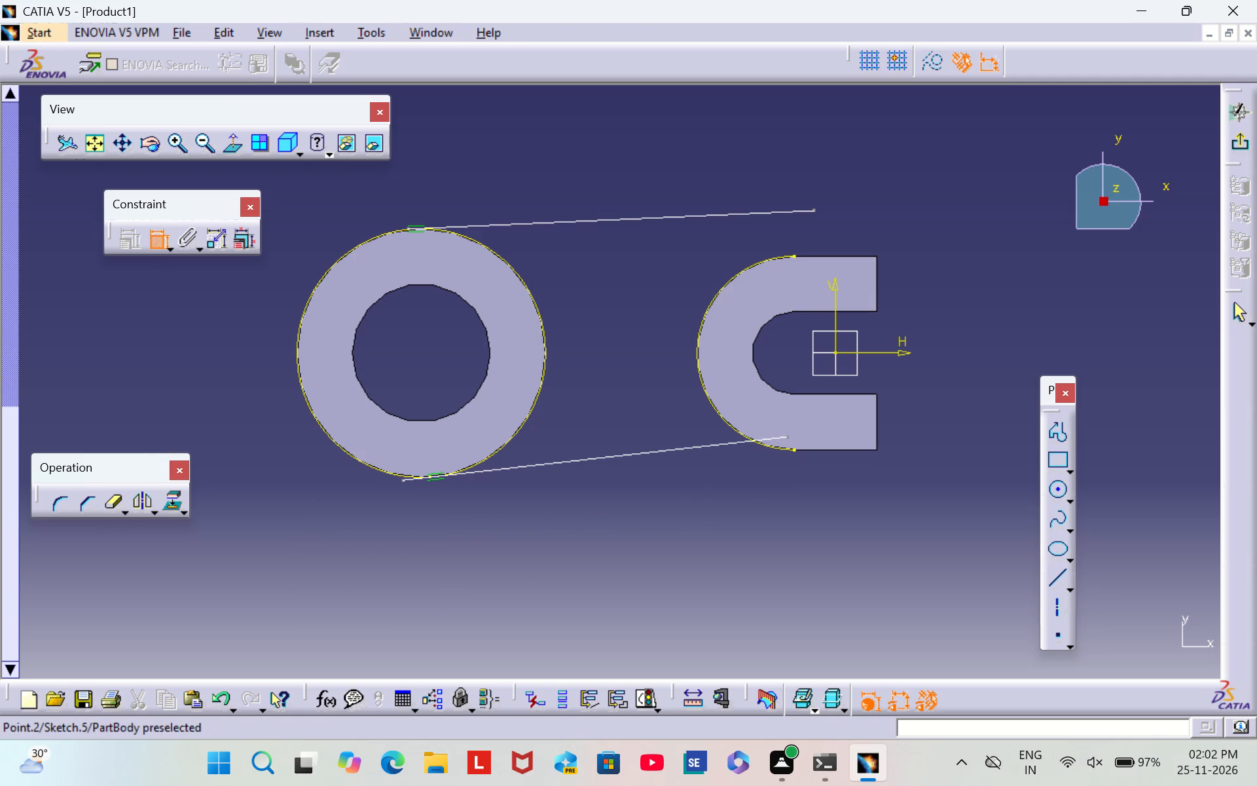
{"action": "left_click_drag", "start_coordinate": [786, 439], "coordinate": [789, 489]}
{"action": "left_click_drag", "start_coordinate": [789, 489], "coordinate": [789, 504]}
{"action": "left_click", "coordinate": [833, 480]}
{"action": "left_click", "coordinate": [156, 248]}
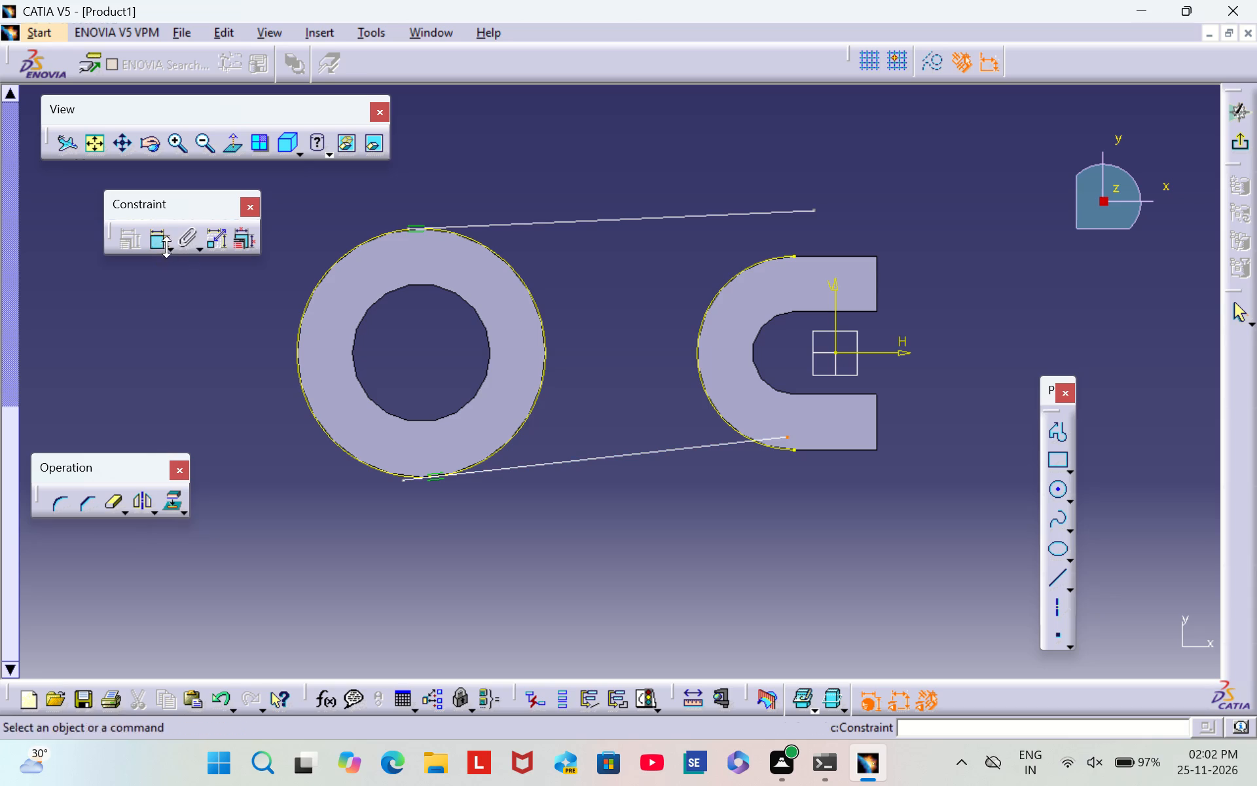
{"action": "left_click_drag", "start_coordinate": [784, 436], "coordinate": [794, 488]}
{"action": "key", "text": "ctrl+z"}
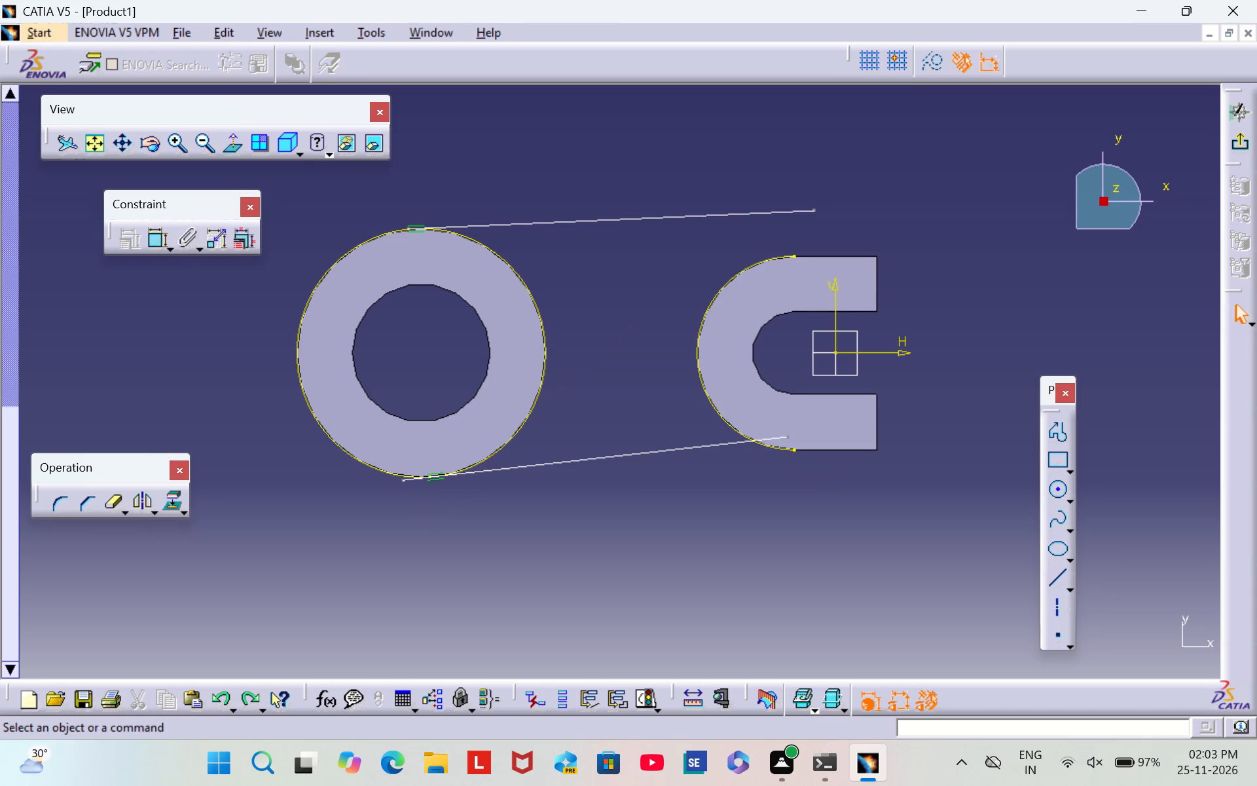
{"action": "left_click", "coordinate": [865, 563]}
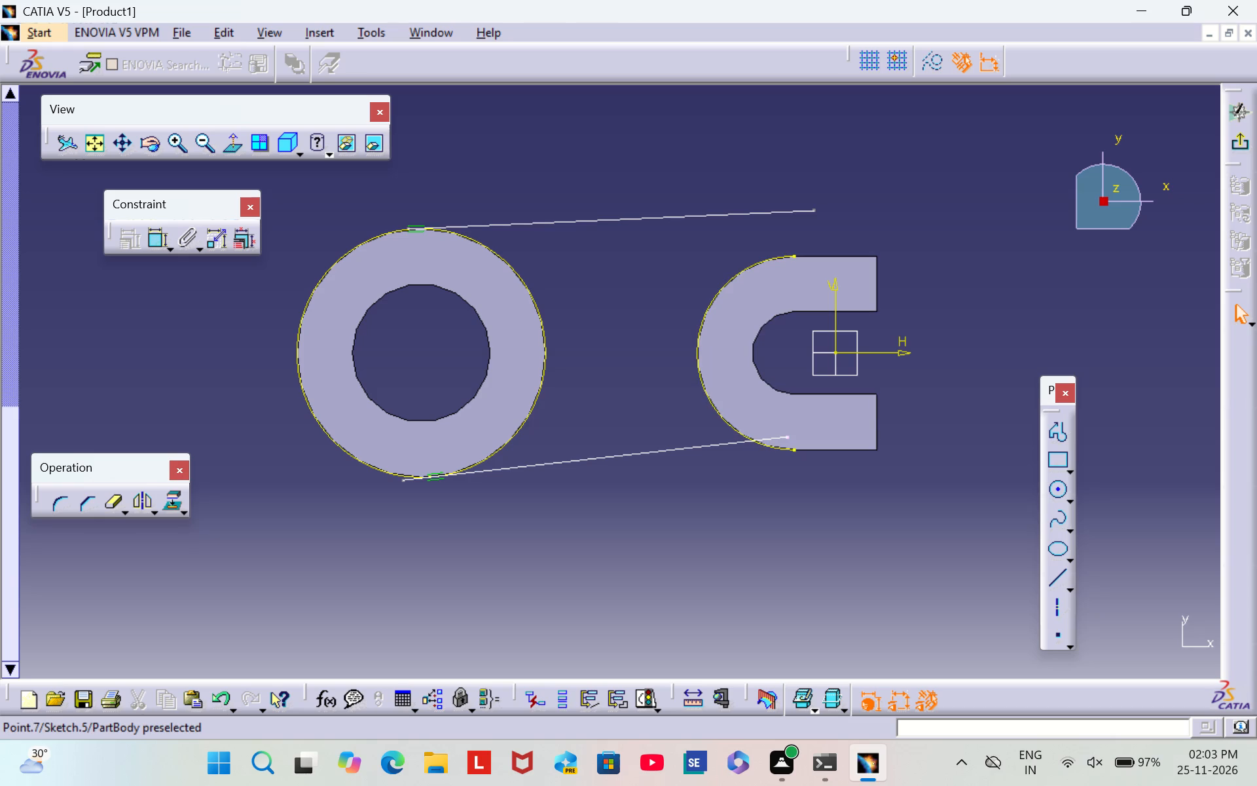
{"action": "left_click_drag", "start_coordinate": [787, 437], "coordinate": [809, 519]}
{"action": "left_click", "coordinate": [884, 516]}
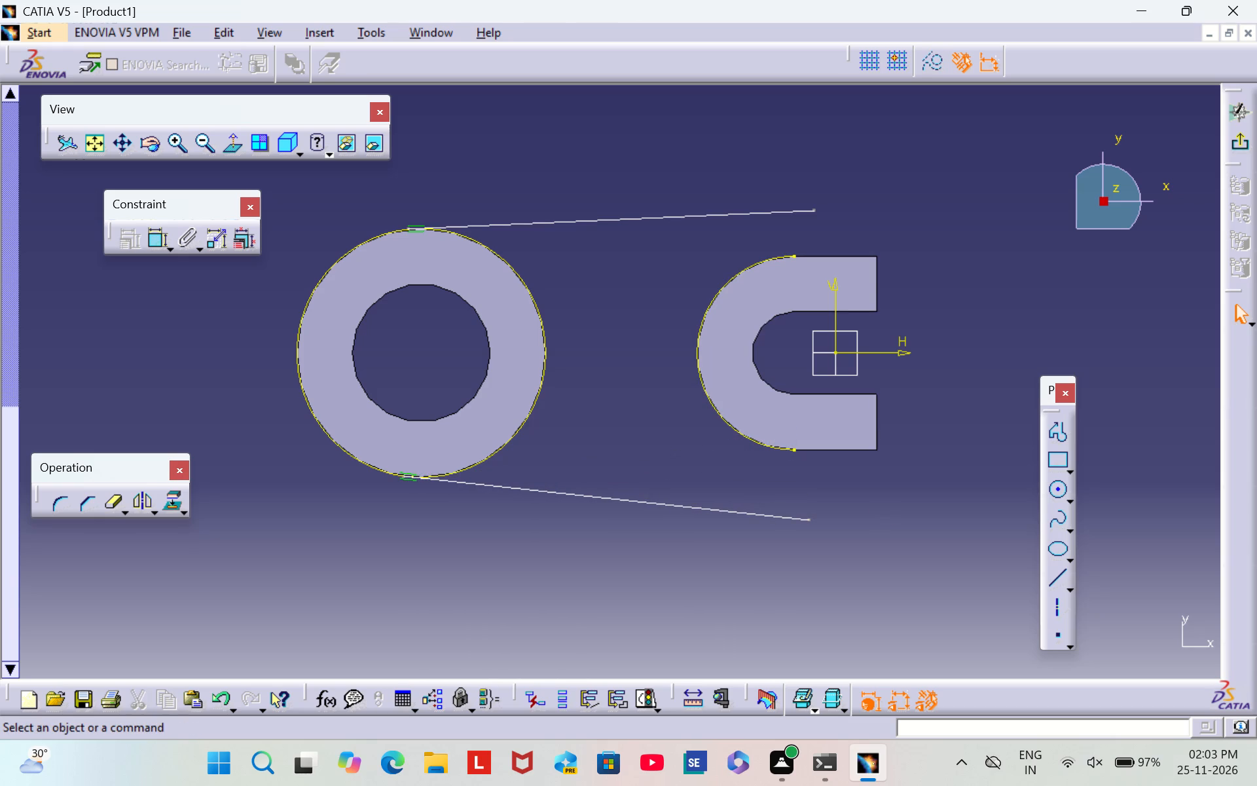
Constrain the upper line tangent to the U-shaped block's projected outer arc.
{"action": "double_click", "coordinate": [159, 236]}
{"action": "left_click", "coordinate": [776, 214]}
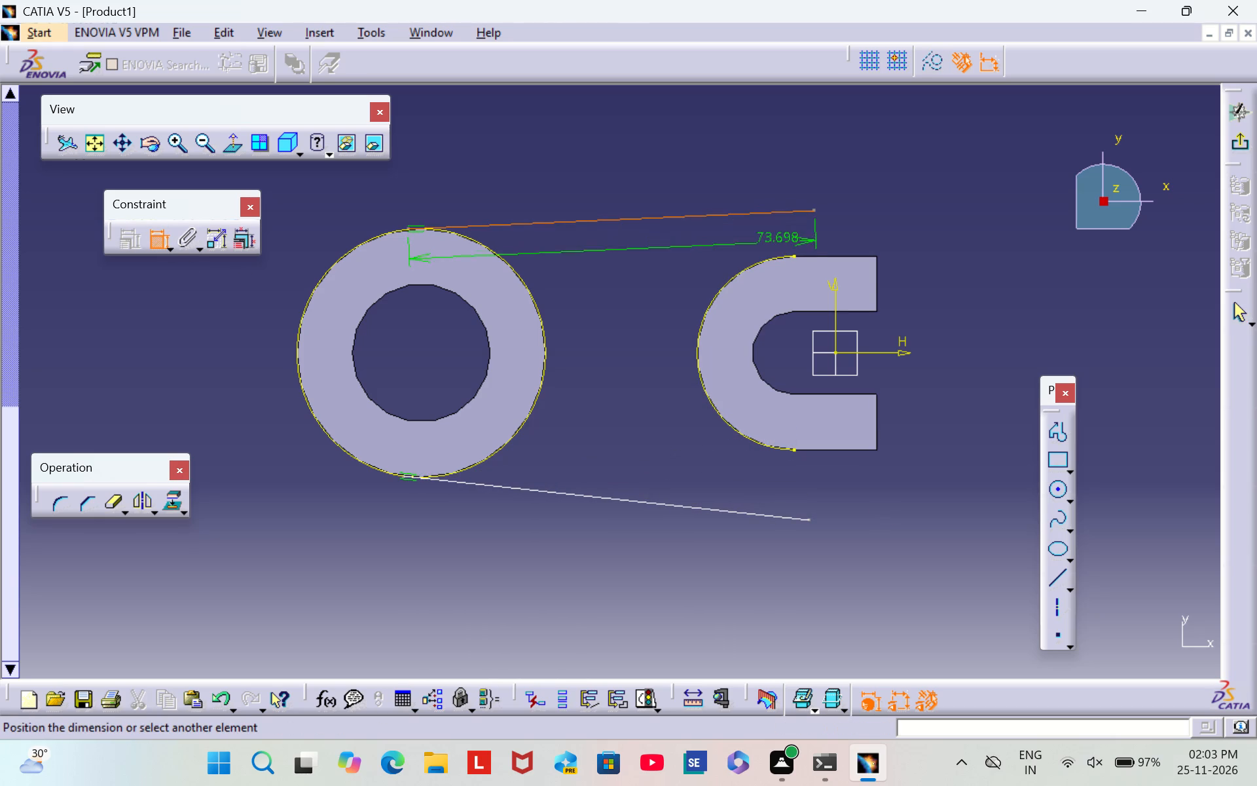
{"action": "left_click", "coordinate": [760, 261]}
{"action": "right_click", "coordinate": [896, 231]}
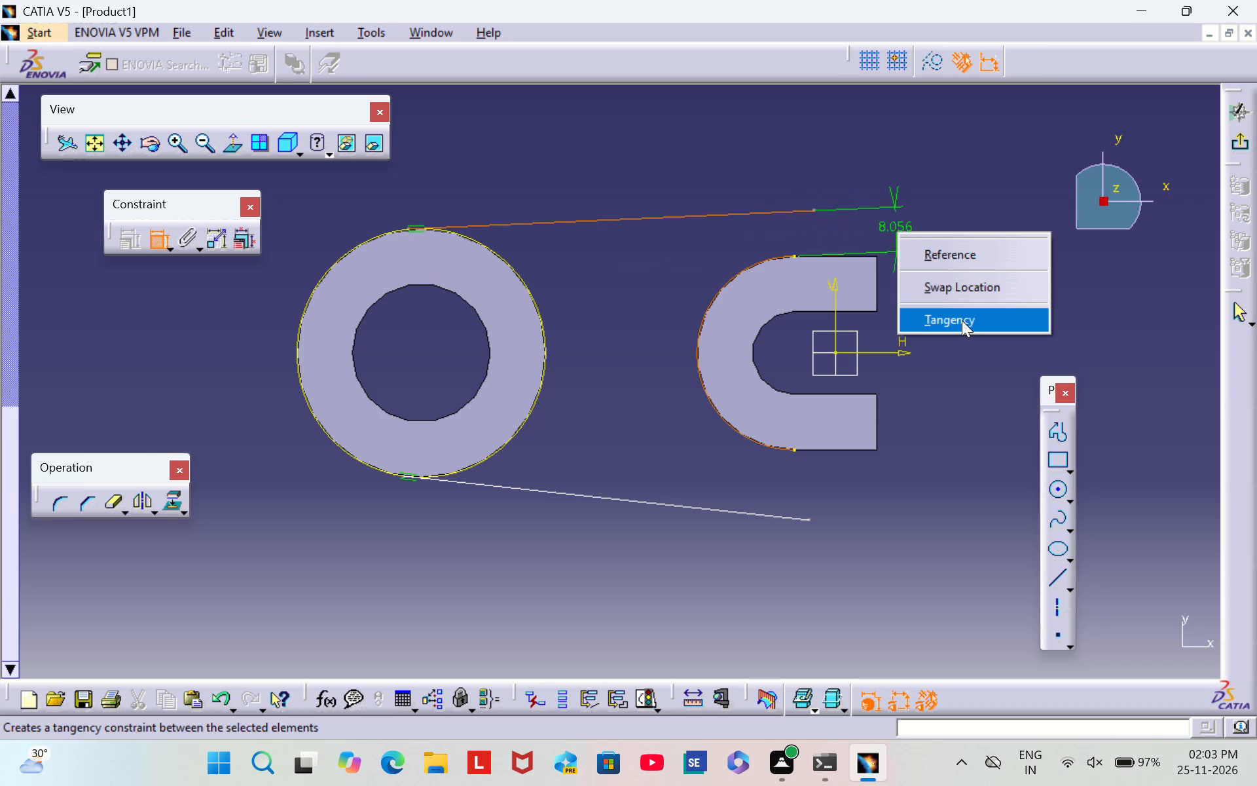
{"action": "left_click", "coordinate": [962, 319]}
Constrain the lower line tangent to the U-shaped block's projected outer arc.
{"action": "left_click", "coordinate": [792, 520]}
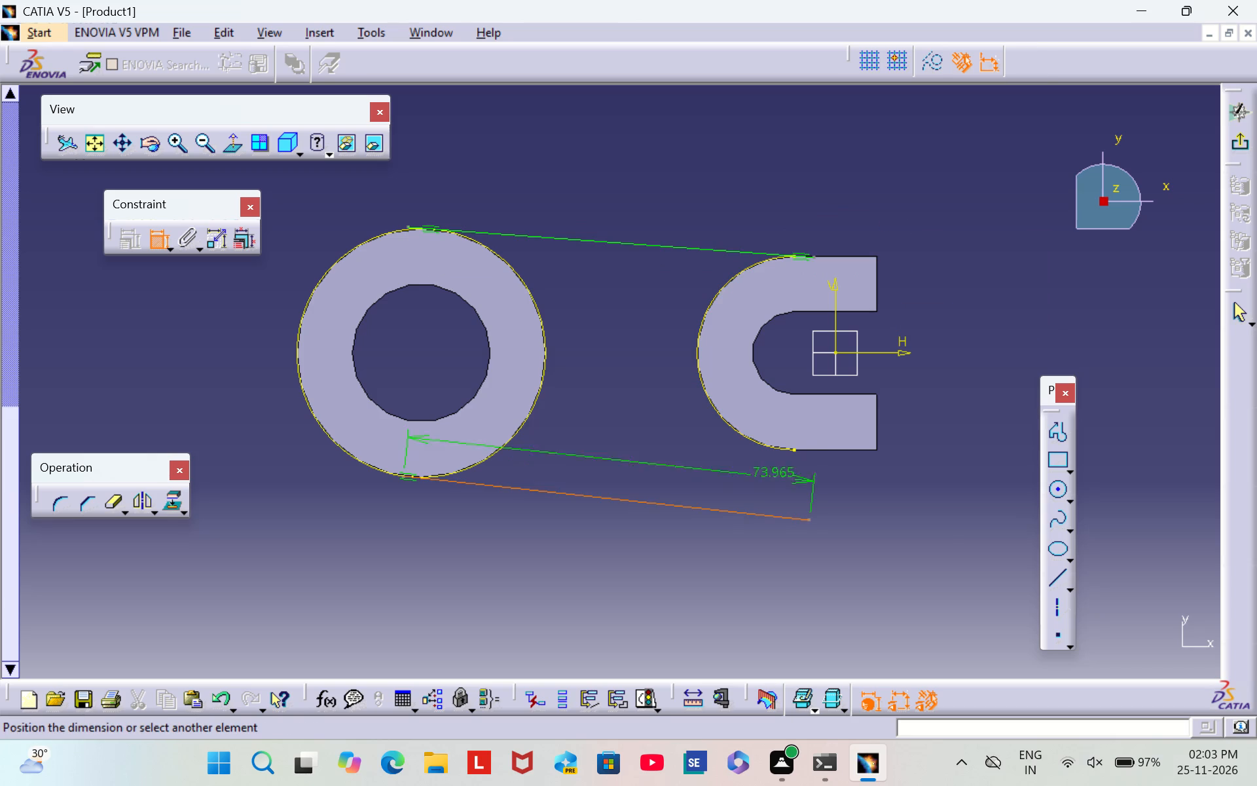
{"action": "left_click", "coordinate": [773, 447]}
{"action": "right_click", "coordinate": [866, 487]}
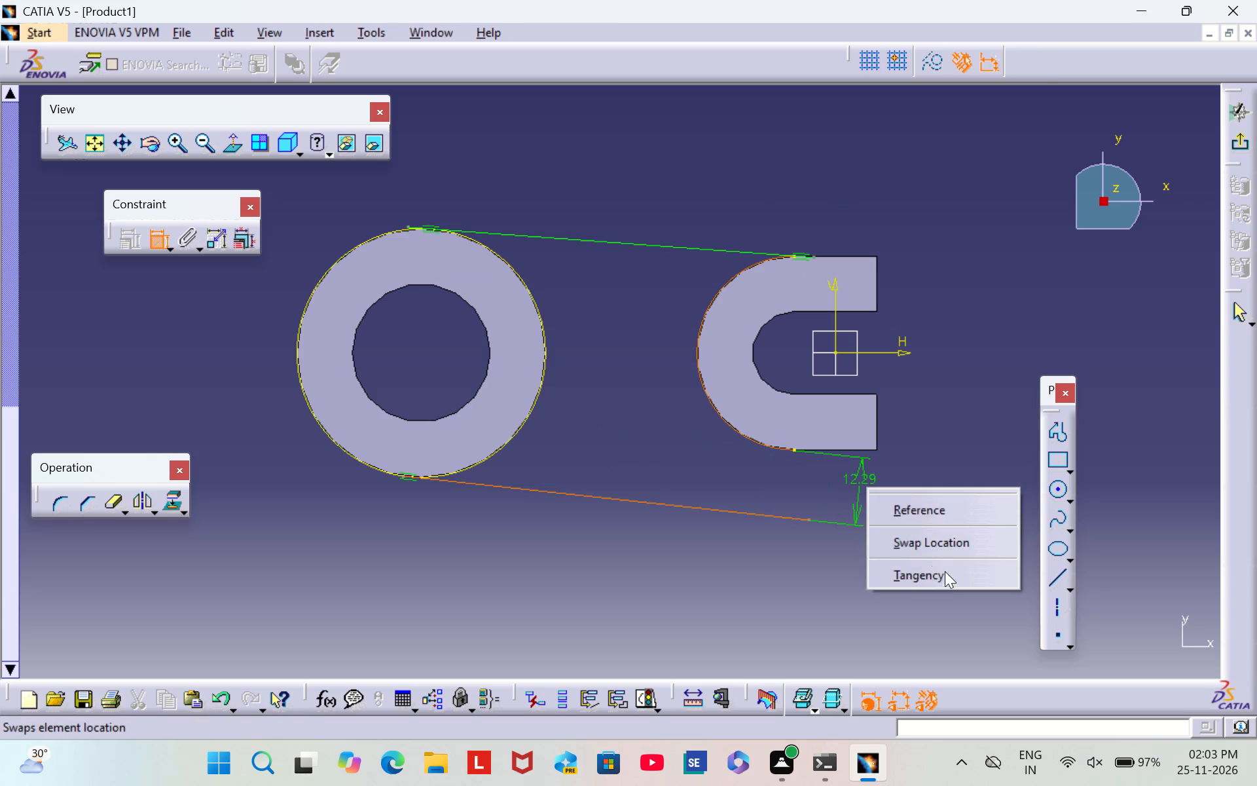
{"action": "left_click", "coordinate": [948, 574]}
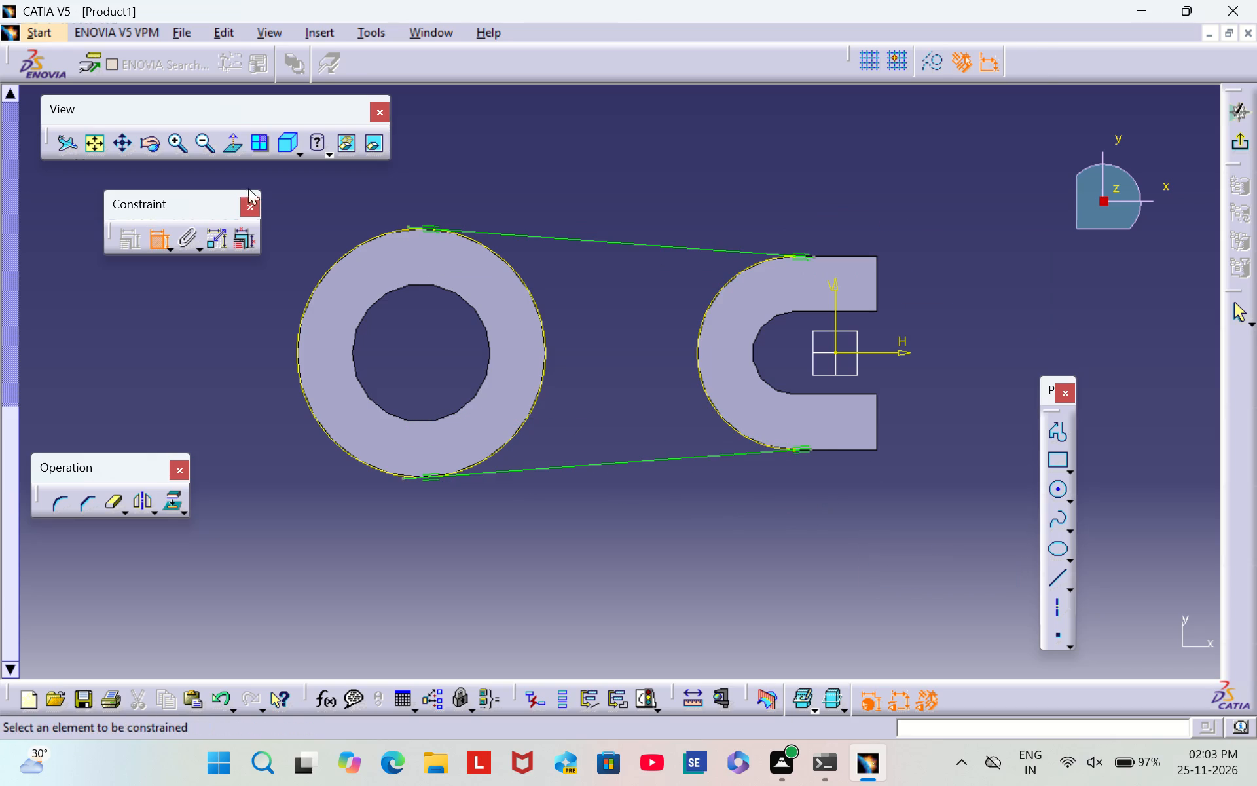
Quick Trim the cylinder's projected circle, removing the arc that faces away from the U-shaped block.
{"action": "triple_click", "coordinate": [181, 142]}
{"action": "left_click", "coordinate": [181, 141]}
{"action": "triple_click", "coordinate": [181, 141]}
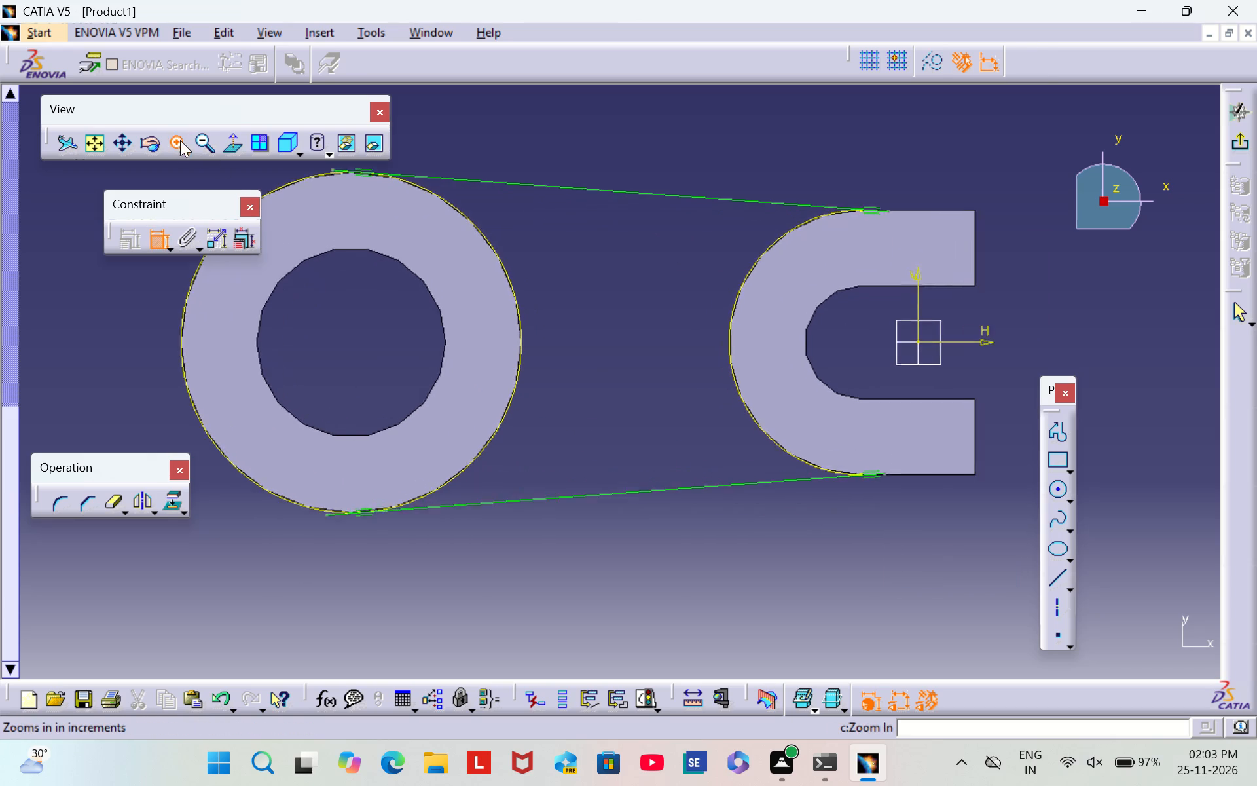
{"action": "middle_click_drag", "start_coordinate": [442, 405], "coordinate": [1104, 417]}
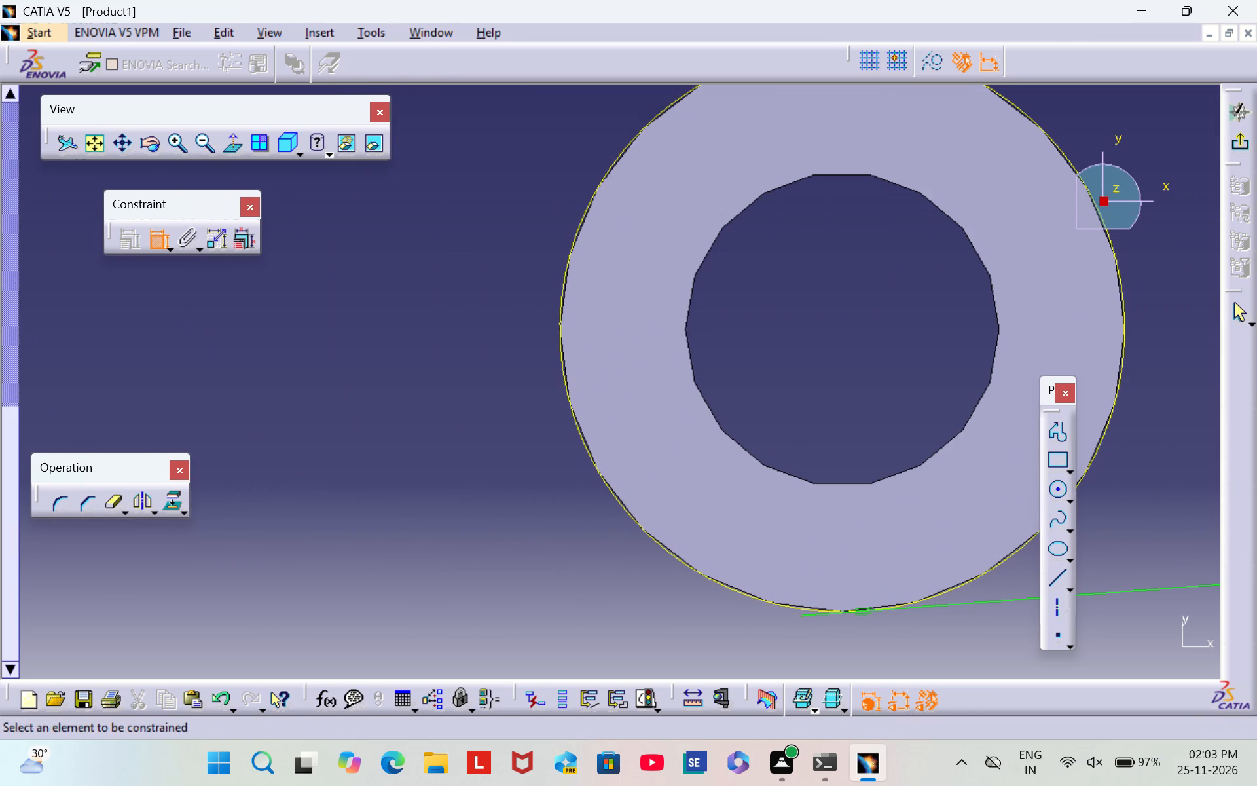
{"action": "double_click", "coordinate": [114, 502]}
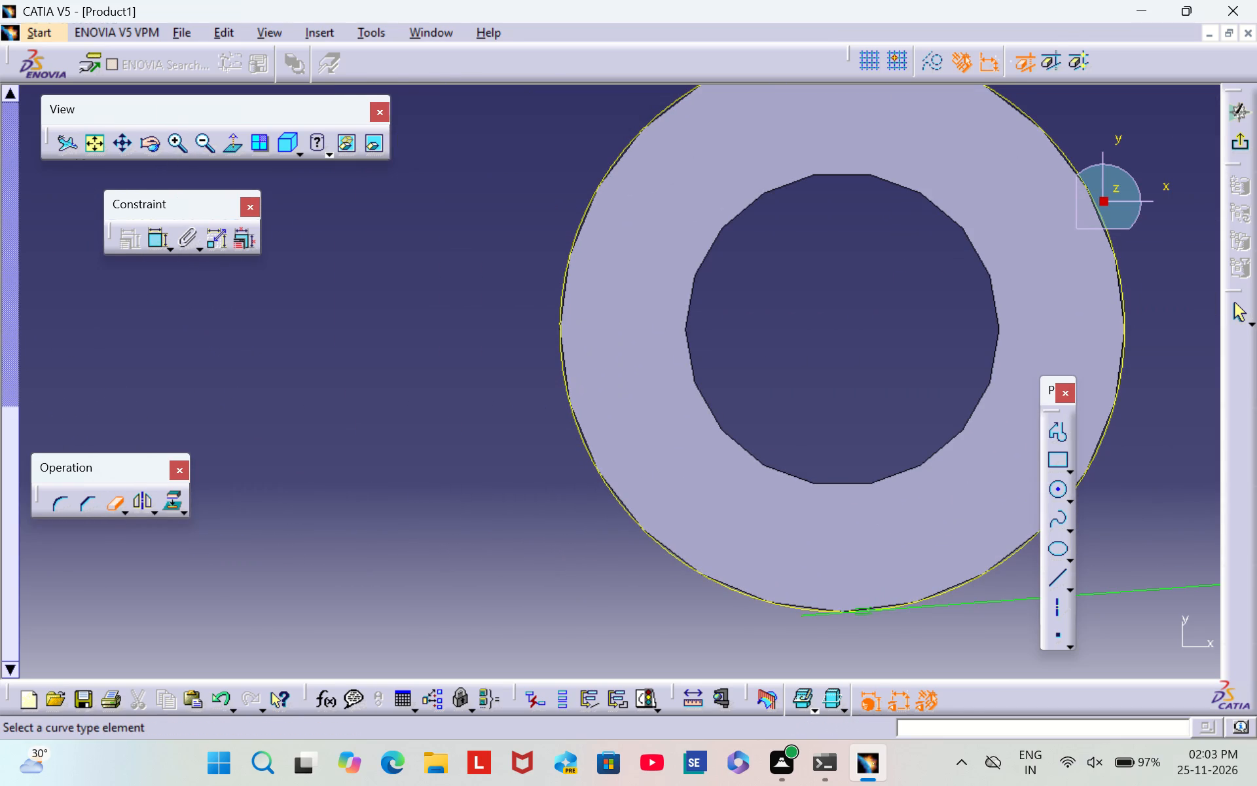
{"action": "left_click", "coordinate": [562, 271]}
Trim the short overhanging ends of the lower and upper lines beyond their tangency points on the cylinder's circle.
{"action": "middle_click_drag", "start_coordinate": [928, 395], "coordinate": [709, 278]}
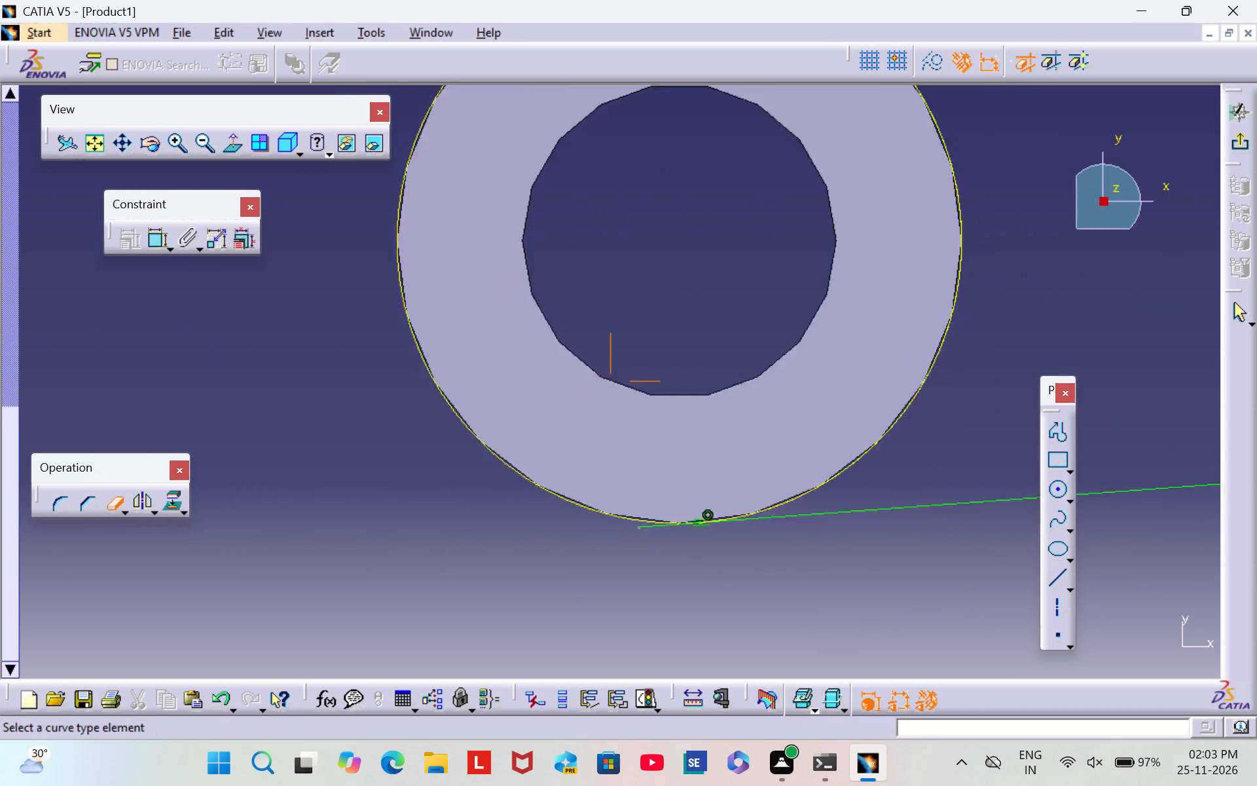
{"action": "middle_click_drag", "start_coordinate": [709, 278], "coordinate": [541, 211]}
{"action": "scroll", "coordinate": [541, 211], "scroll_direction": "down", "scroll_amount": 1}
{"action": "triple_click", "coordinate": [177, 145]}
{"action": "left_click", "coordinate": [177, 143]}
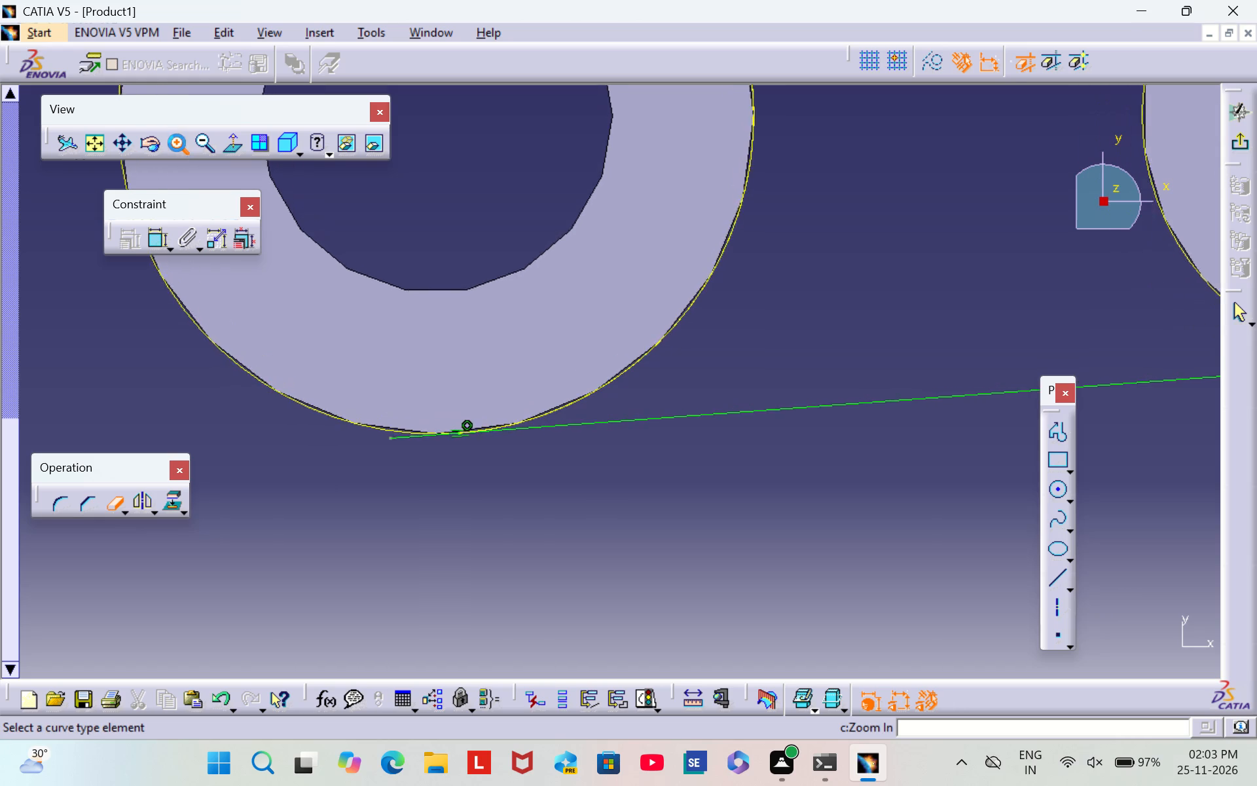
{"action": "middle_click_drag", "start_coordinate": [537, 562], "coordinate": [746, 497]}
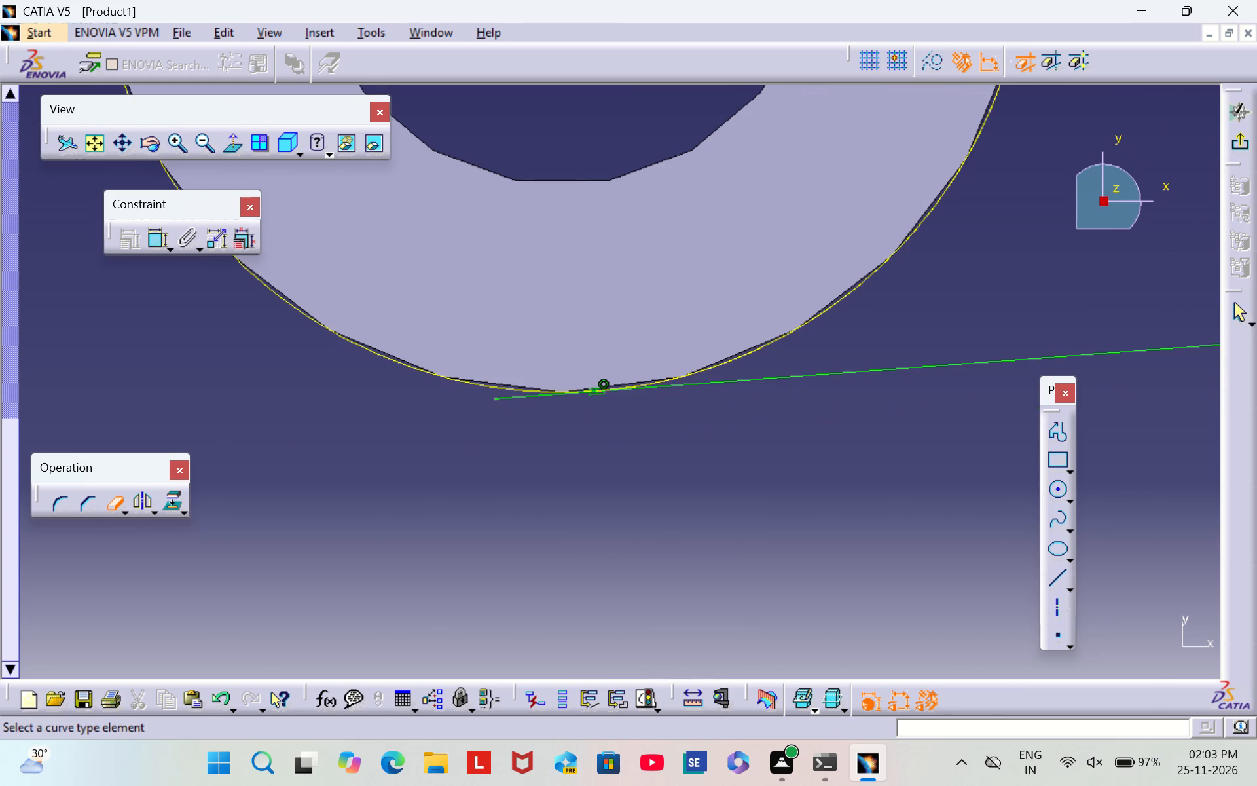
{"action": "left_click", "coordinate": [521, 398]}
{"action": "middle_click_drag", "start_coordinate": [645, 139], "coordinate": [647, 719]}
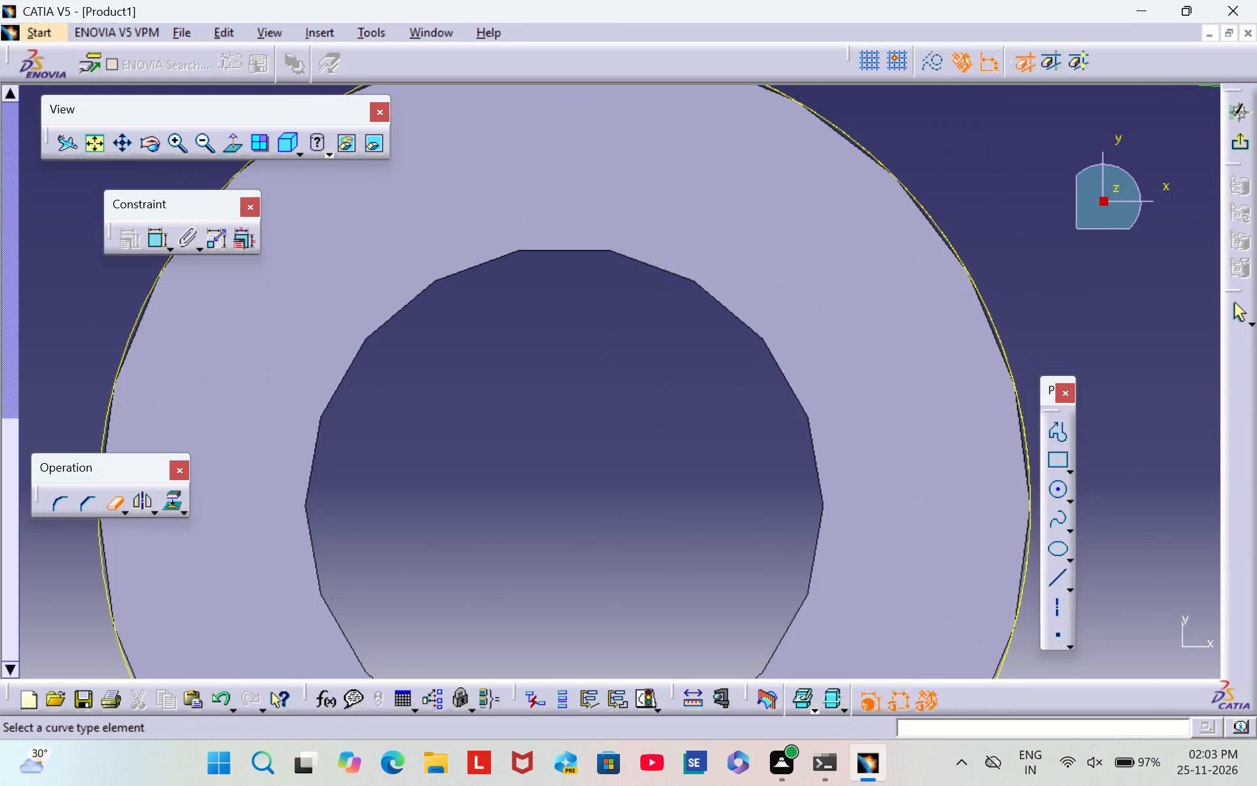
{"action": "middle_click_drag", "start_coordinate": [736, 177], "coordinate": [781, 400]}
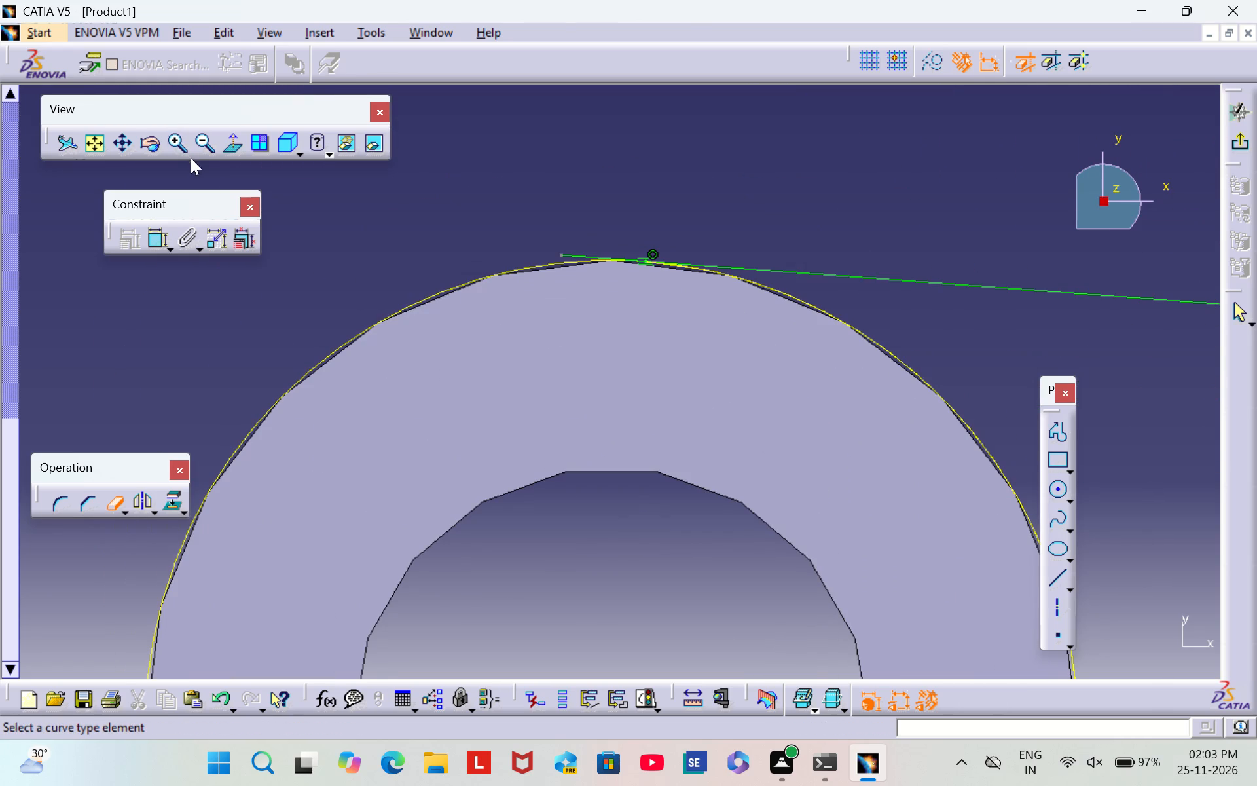
{"action": "triple_click", "coordinate": [183, 148]}
{"action": "double_click", "coordinate": [182, 147]}
{"action": "middle_click_drag", "start_coordinate": [626, 383], "coordinate": [626, 381]}
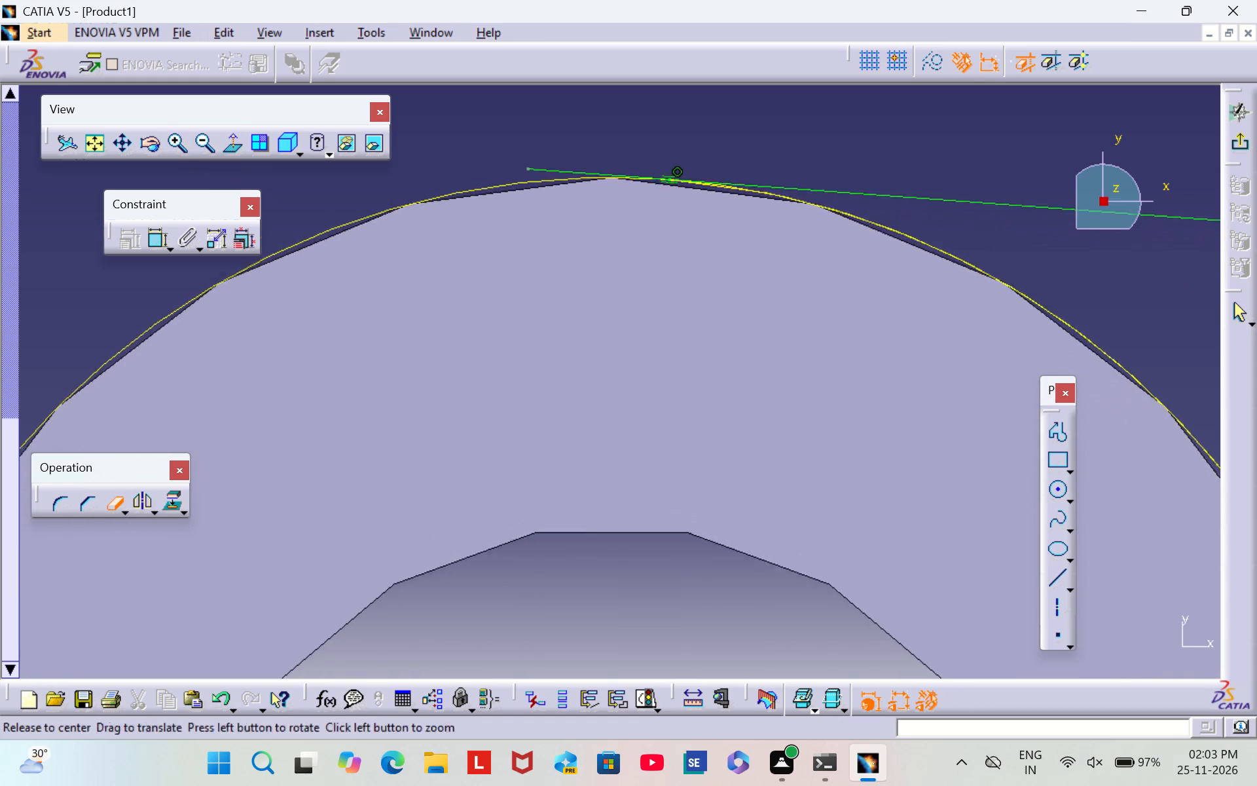
{"action": "middle_click_drag", "start_coordinate": [626, 381], "coordinate": [720, 403]}
{"action": "left_click", "coordinate": [638, 170]}
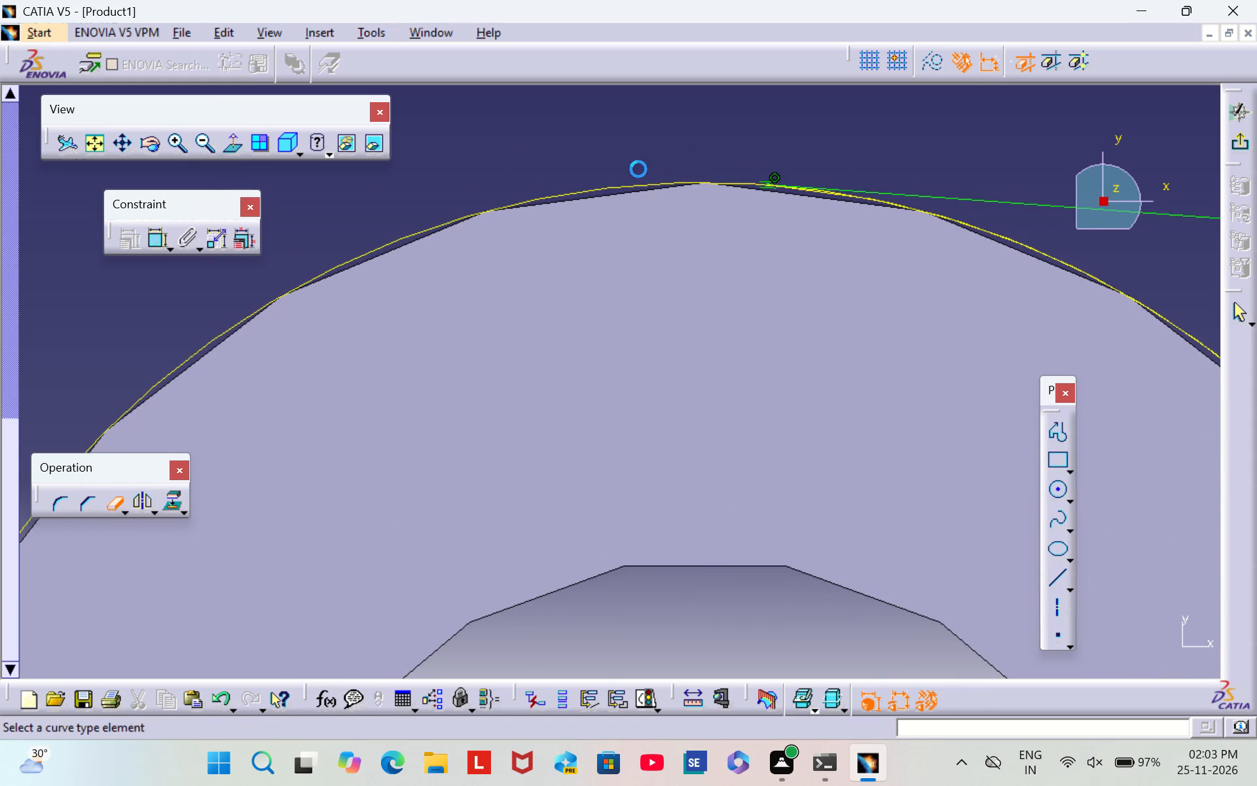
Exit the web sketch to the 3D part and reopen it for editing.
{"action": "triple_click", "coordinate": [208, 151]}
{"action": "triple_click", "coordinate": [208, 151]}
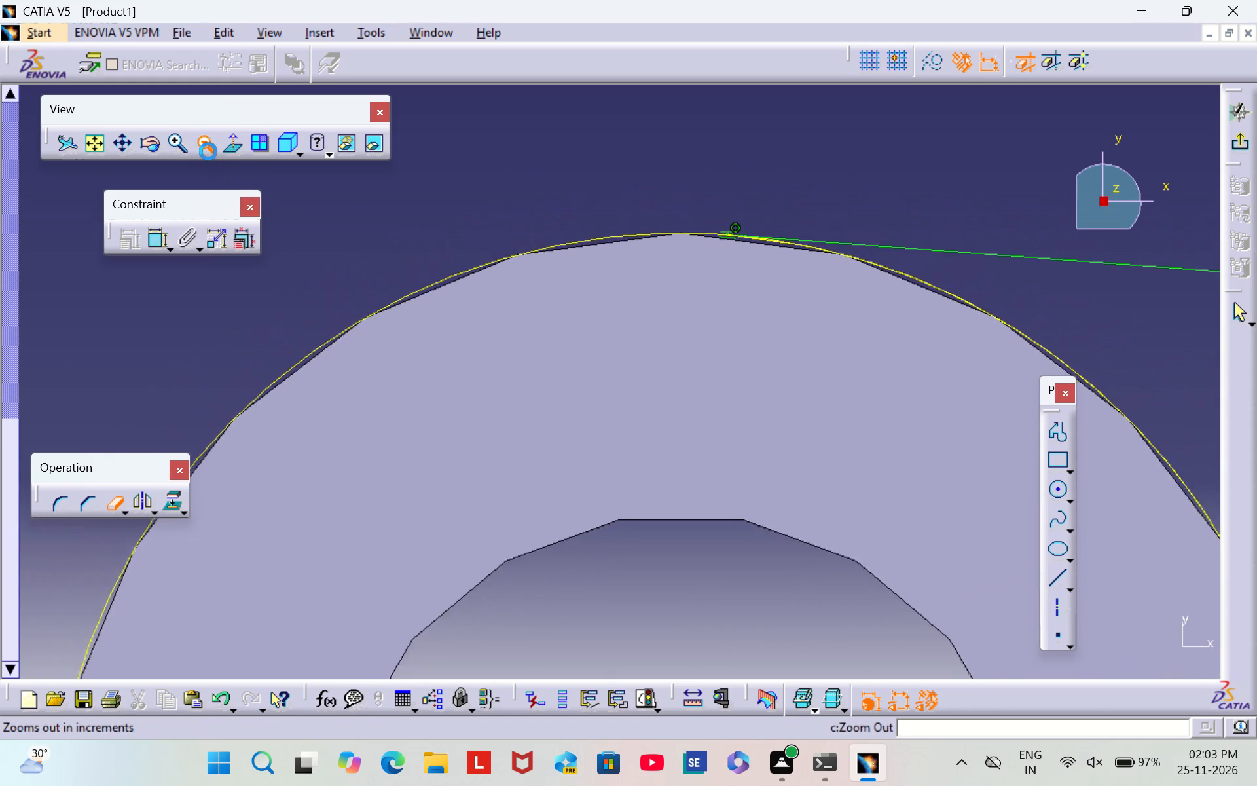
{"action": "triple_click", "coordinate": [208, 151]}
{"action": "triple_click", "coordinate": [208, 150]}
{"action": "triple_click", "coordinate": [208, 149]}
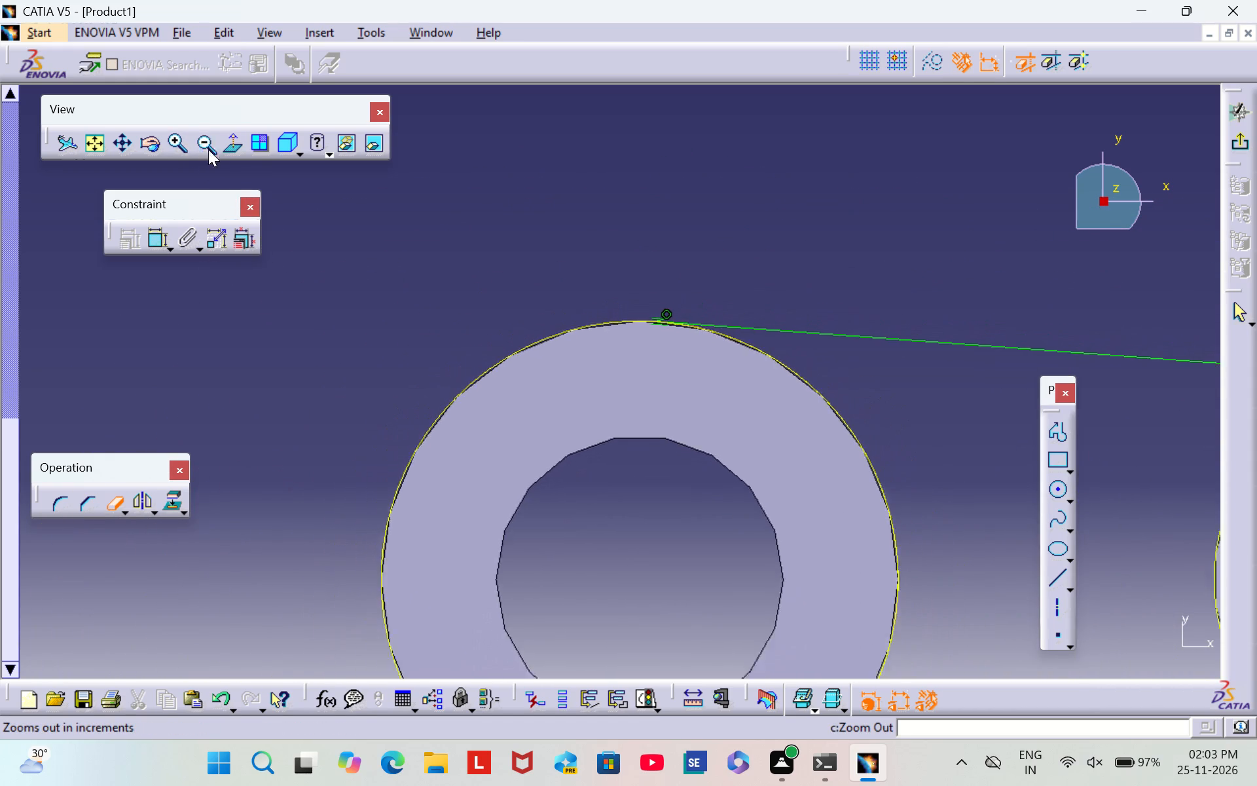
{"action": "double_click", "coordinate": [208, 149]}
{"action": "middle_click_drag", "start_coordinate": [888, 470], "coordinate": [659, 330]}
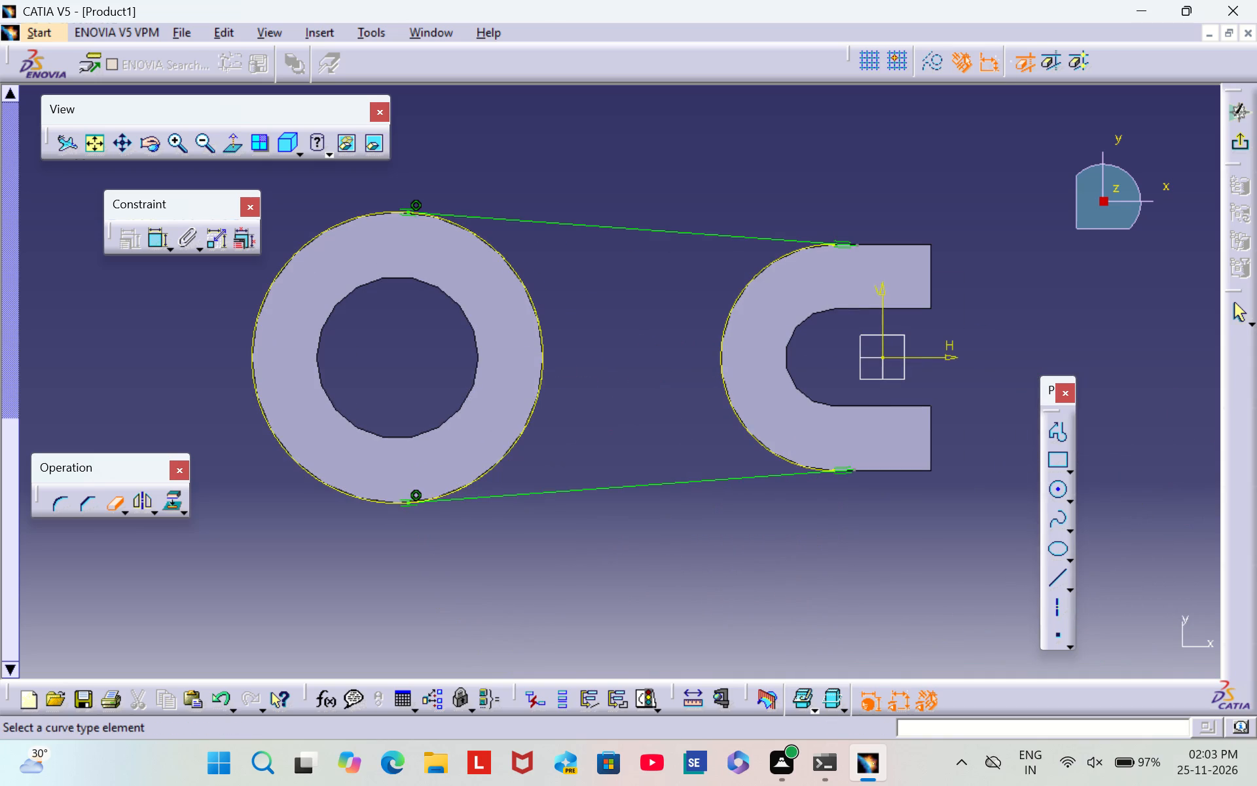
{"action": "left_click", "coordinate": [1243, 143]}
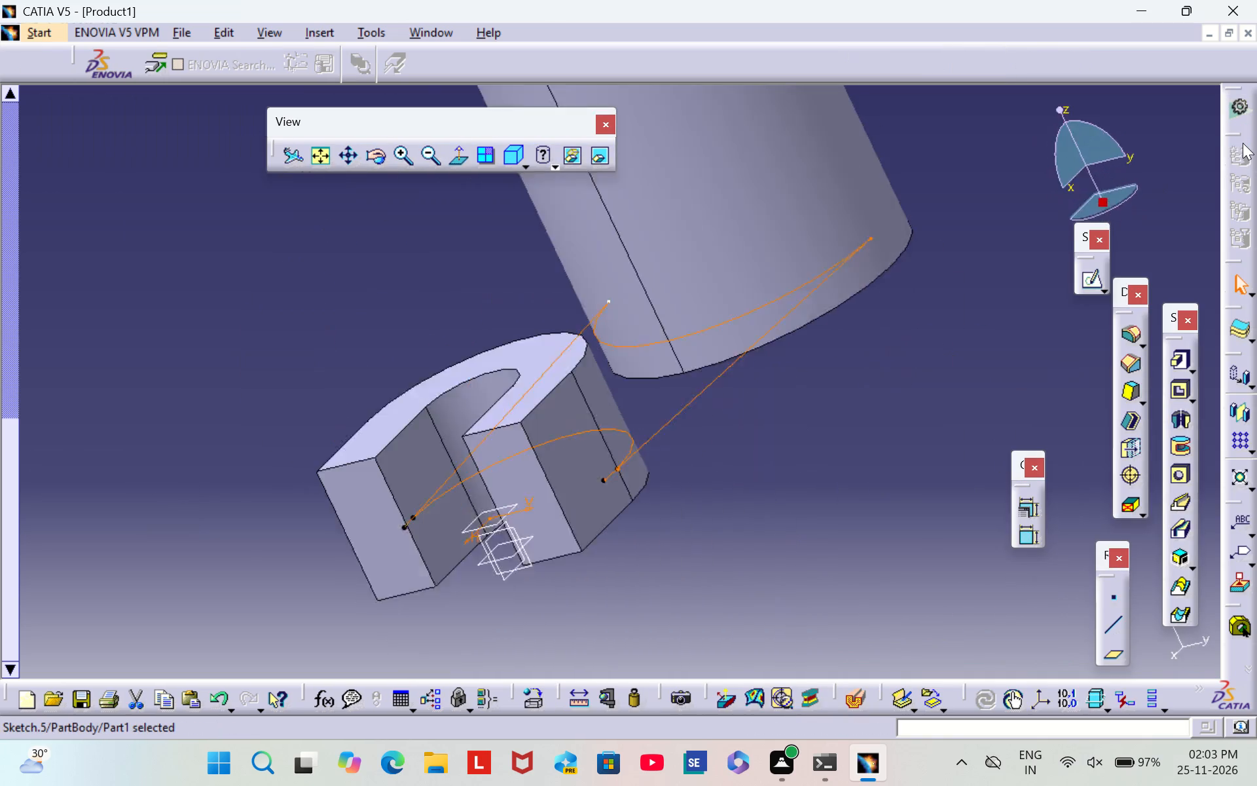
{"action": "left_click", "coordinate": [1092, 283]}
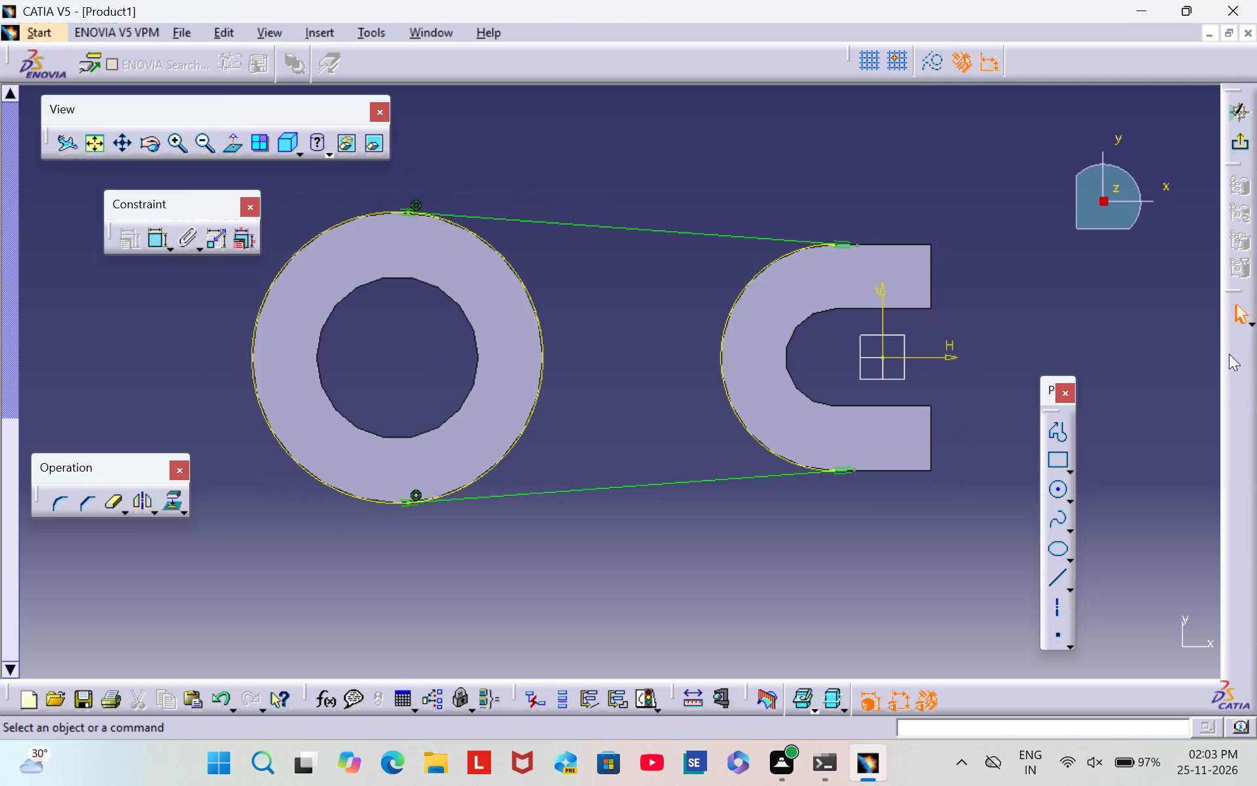
Try to Quick Trim the lower and upper lines' overhanging ends beyond the U-shaped block's projected arc.
{"action": "triple_click", "coordinate": [175, 139]}
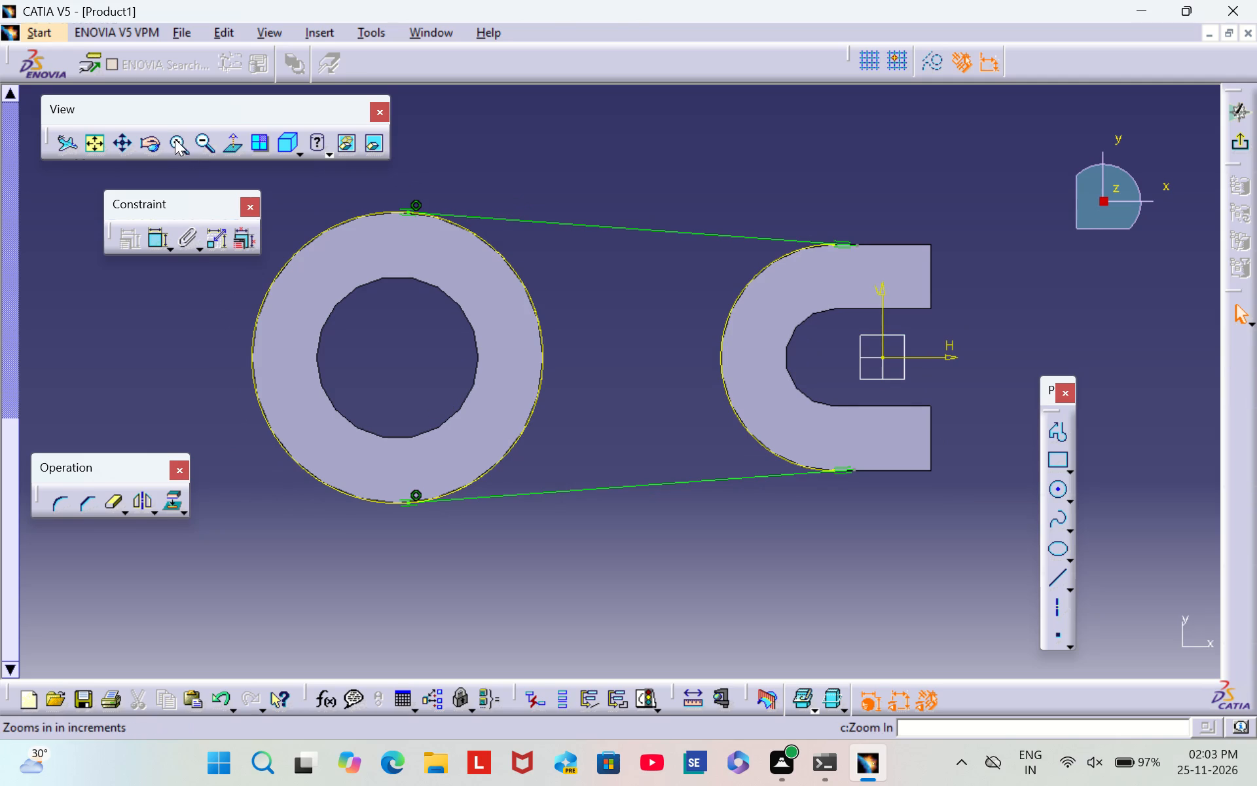
{"action": "triple_click", "coordinate": [174, 138]}
{"action": "triple_click", "coordinate": [174, 138]}
{"action": "triple_click", "coordinate": [173, 138]}
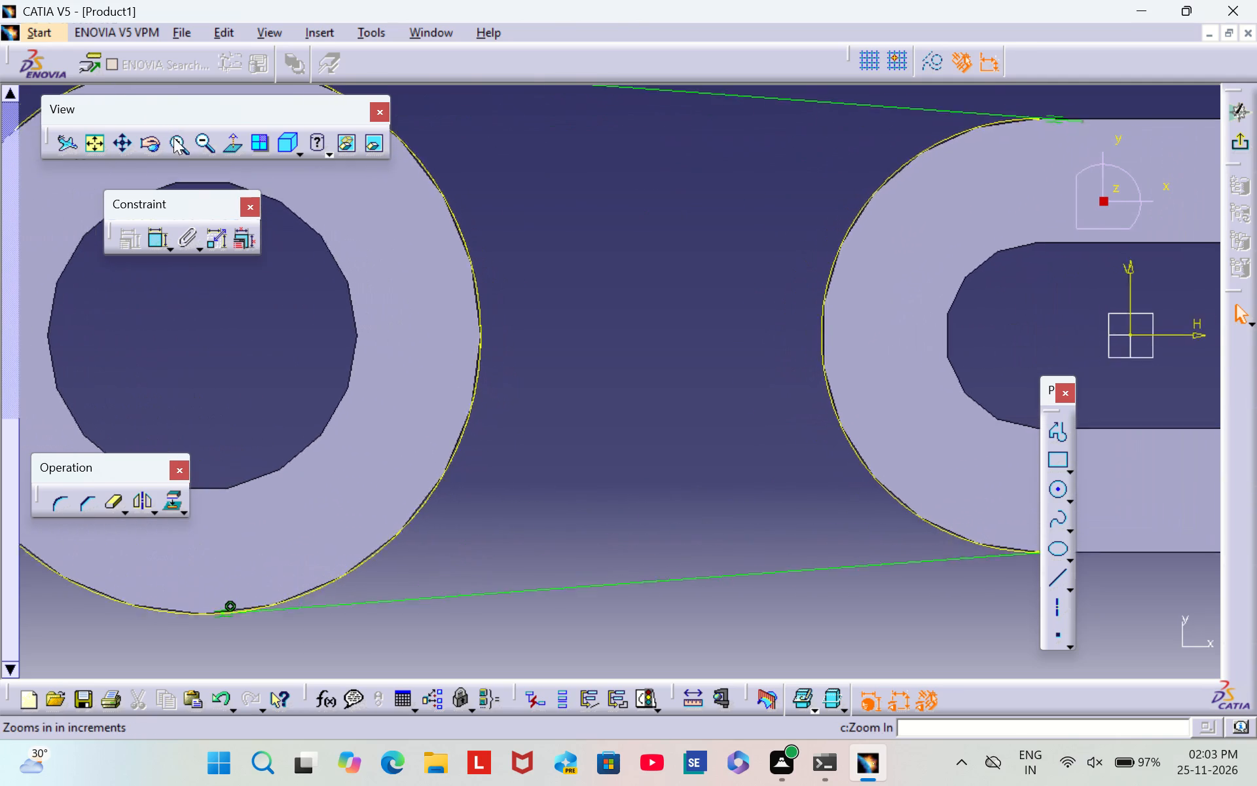
{"action": "left_click", "coordinate": [173, 138]}
{"action": "middle_click_drag", "start_coordinate": [802, 475], "coordinate": [258, 448]}
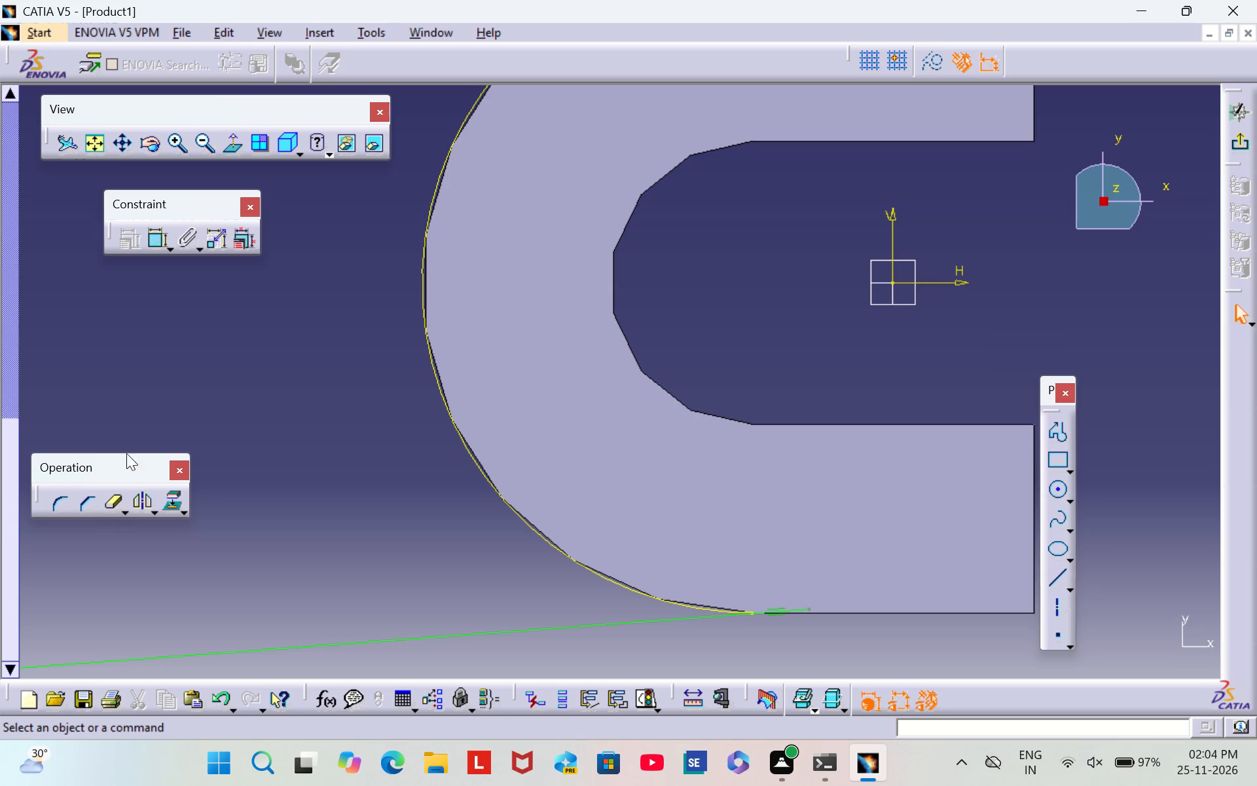
{"action": "double_click", "coordinate": [106, 512]}
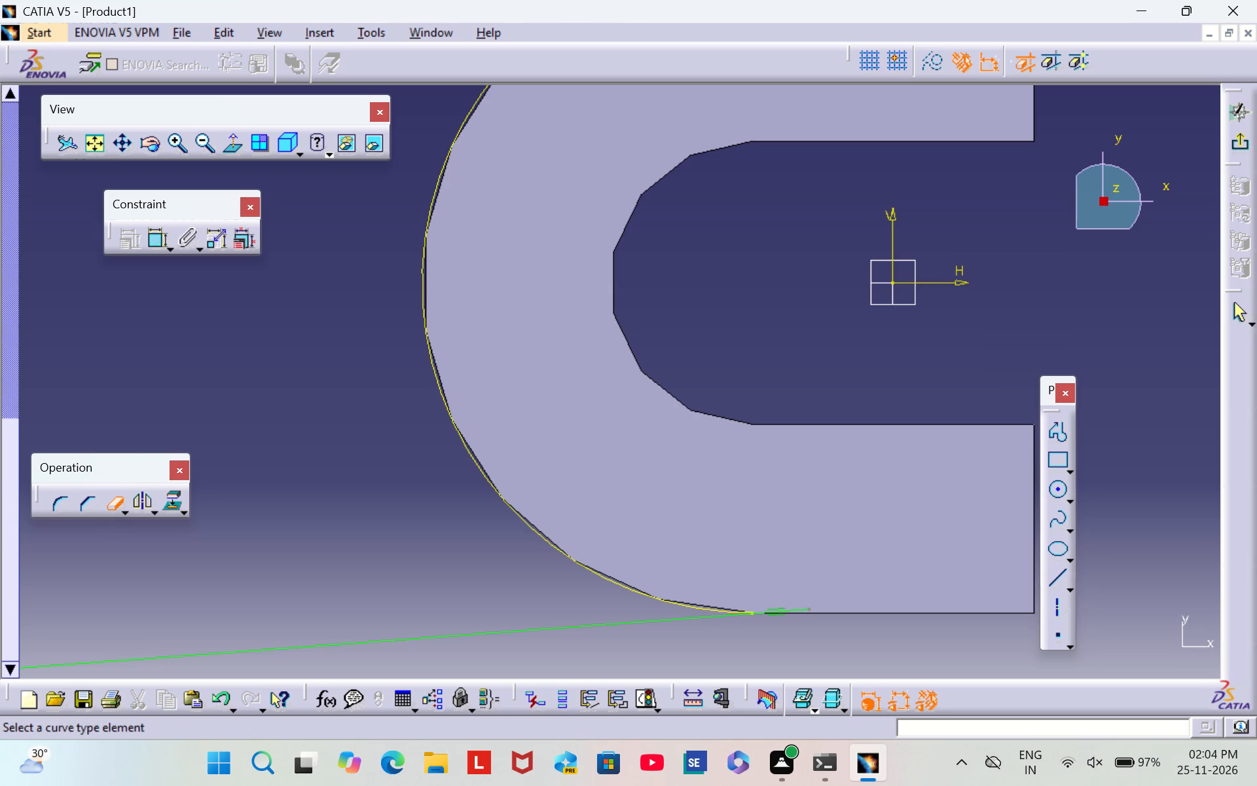
{"action": "left_click", "coordinate": [794, 610]}
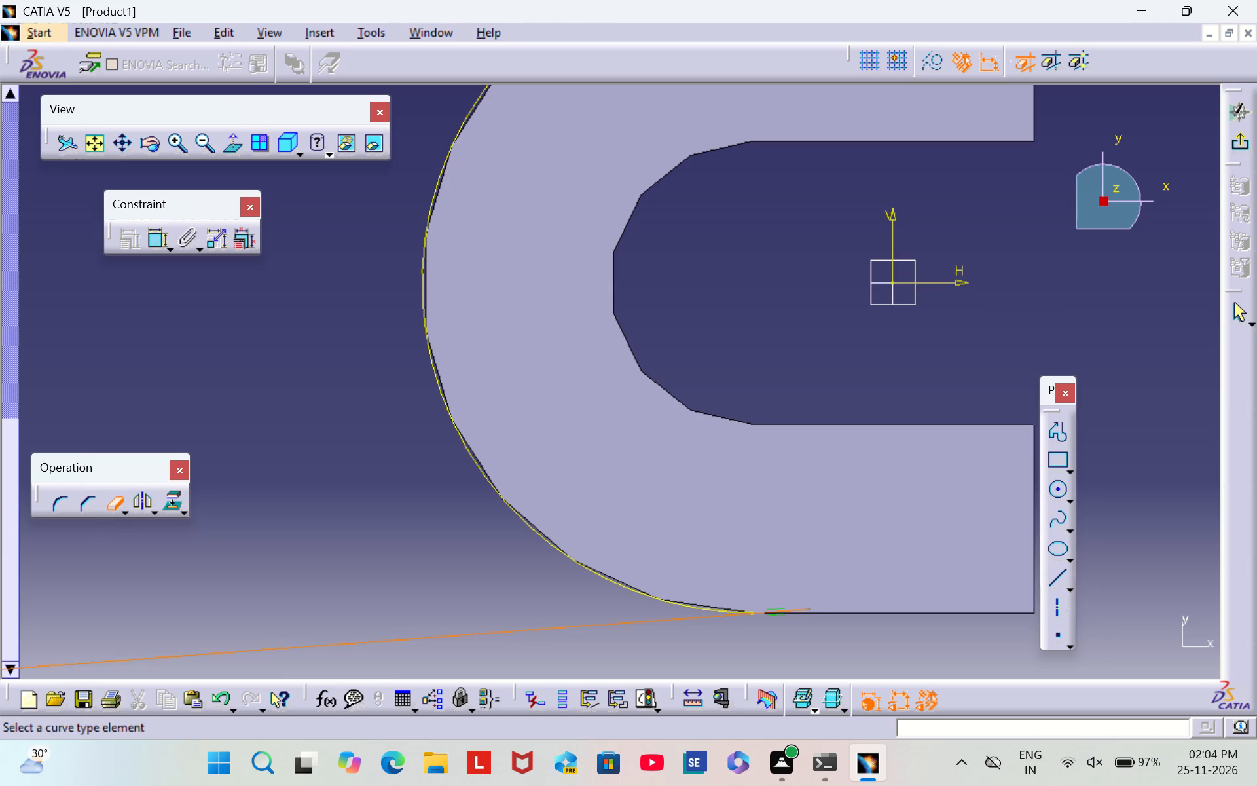
{"action": "middle_click_drag", "start_coordinate": [841, 312], "coordinate": [845, 573]}
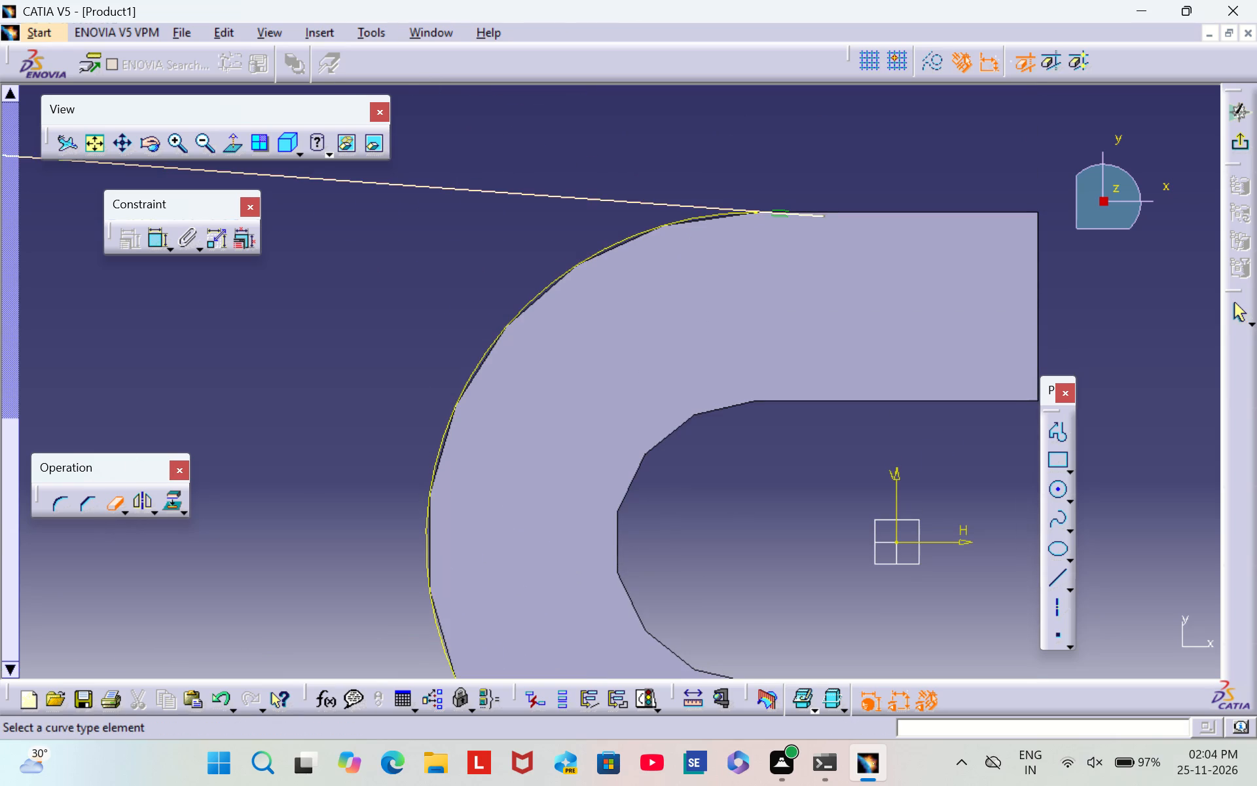
{"action": "left_click", "coordinate": [809, 214]}
Delete the projected circle of the hollow cylinder from the web sketch.
{"action": "triple_click", "coordinate": [206, 151]}
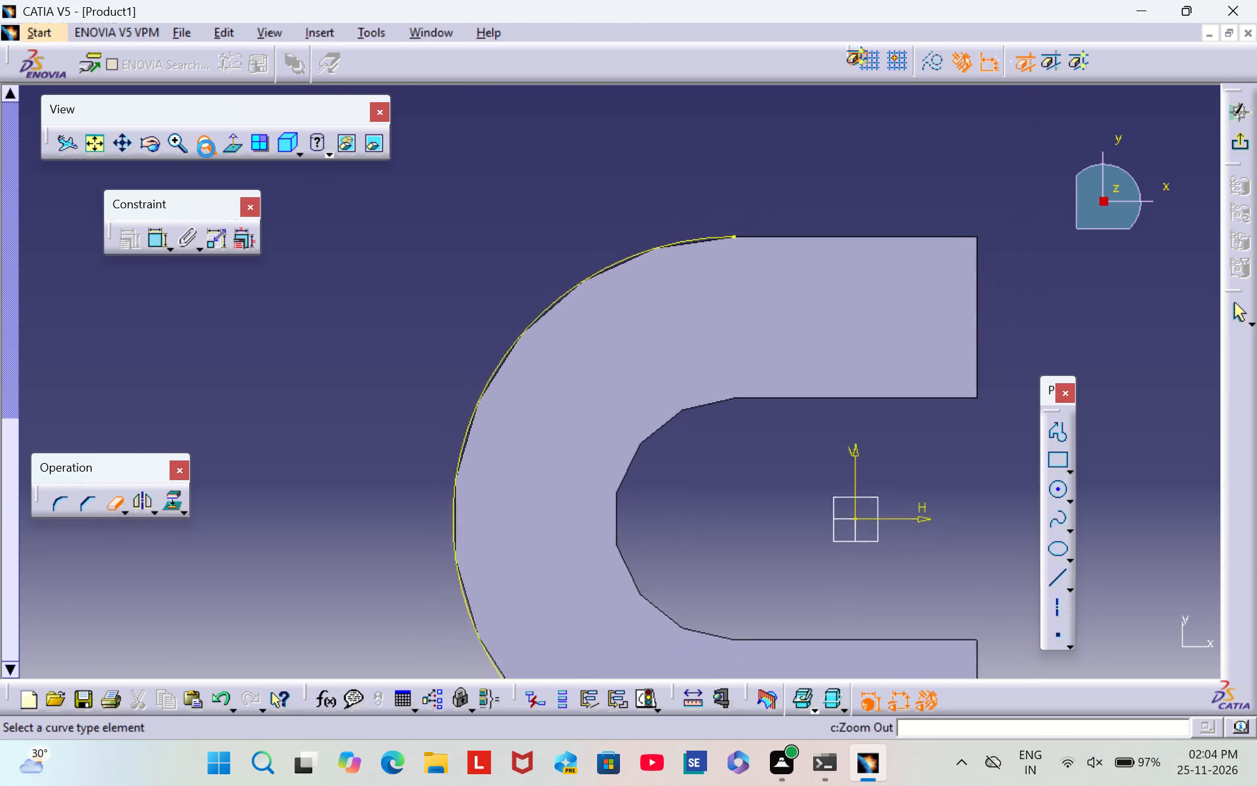
{"action": "triple_click", "coordinate": [206, 149]}
{"action": "triple_click", "coordinate": [206, 149]}
{"action": "double_click", "coordinate": [206, 149]}
{"action": "middle_click_drag", "start_coordinate": [320, 379], "coordinate": [514, 339]}
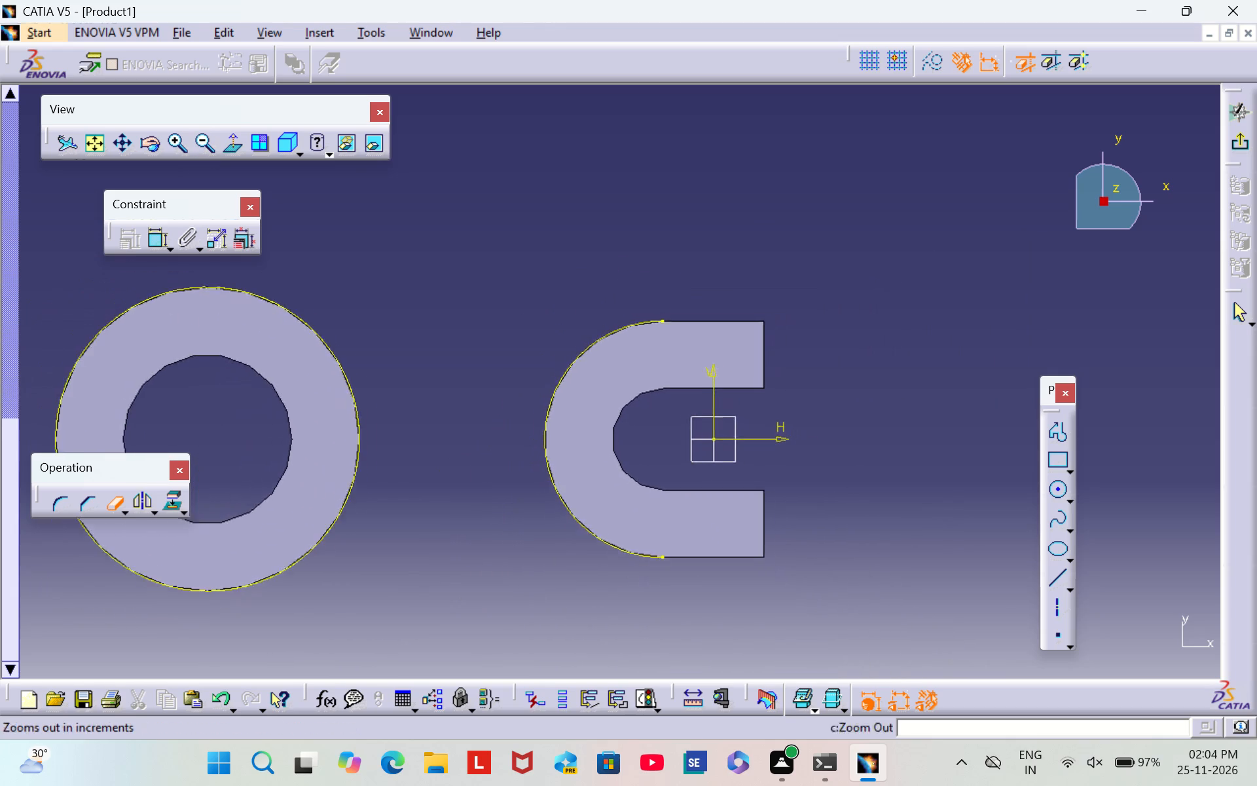
{"action": "middle_click_drag", "start_coordinate": [514, 339], "coordinate": [710, 334]}
{"action": "right_click", "coordinate": [515, 547]}
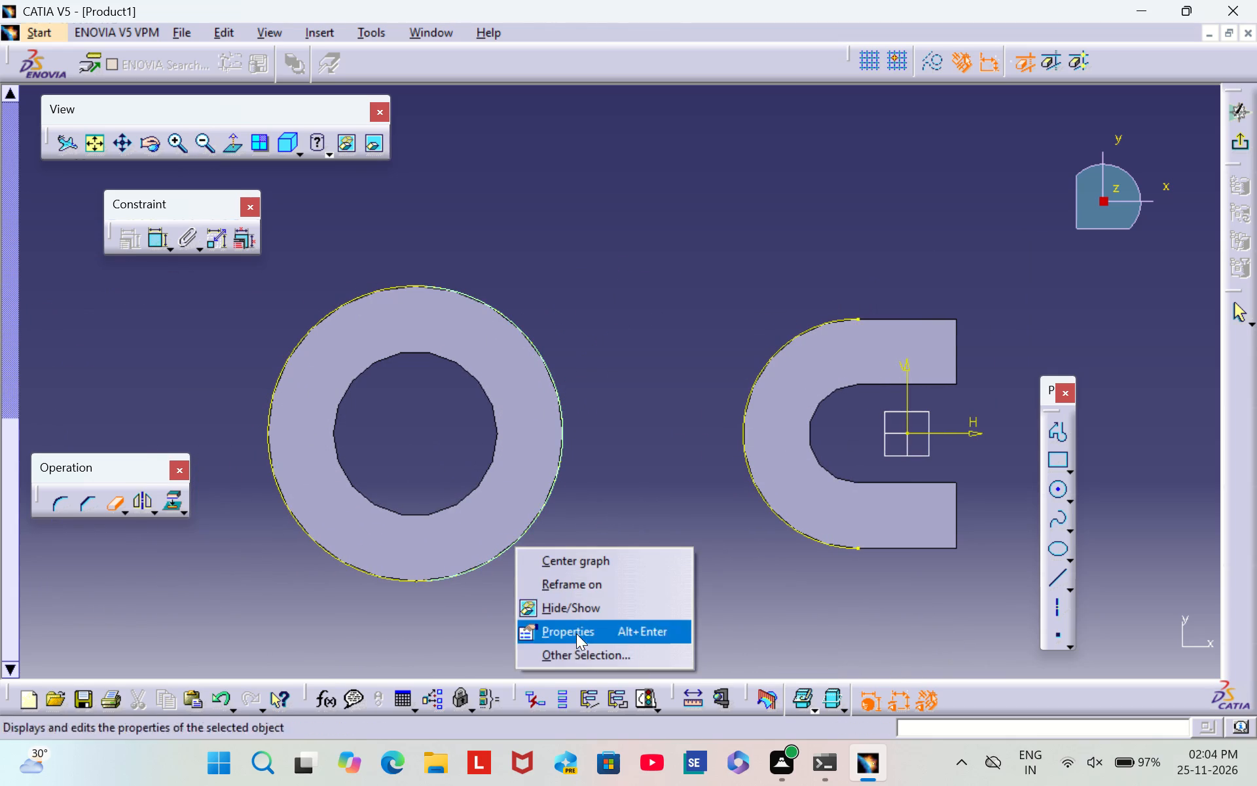
{"action": "left_click", "coordinate": [627, 453]}
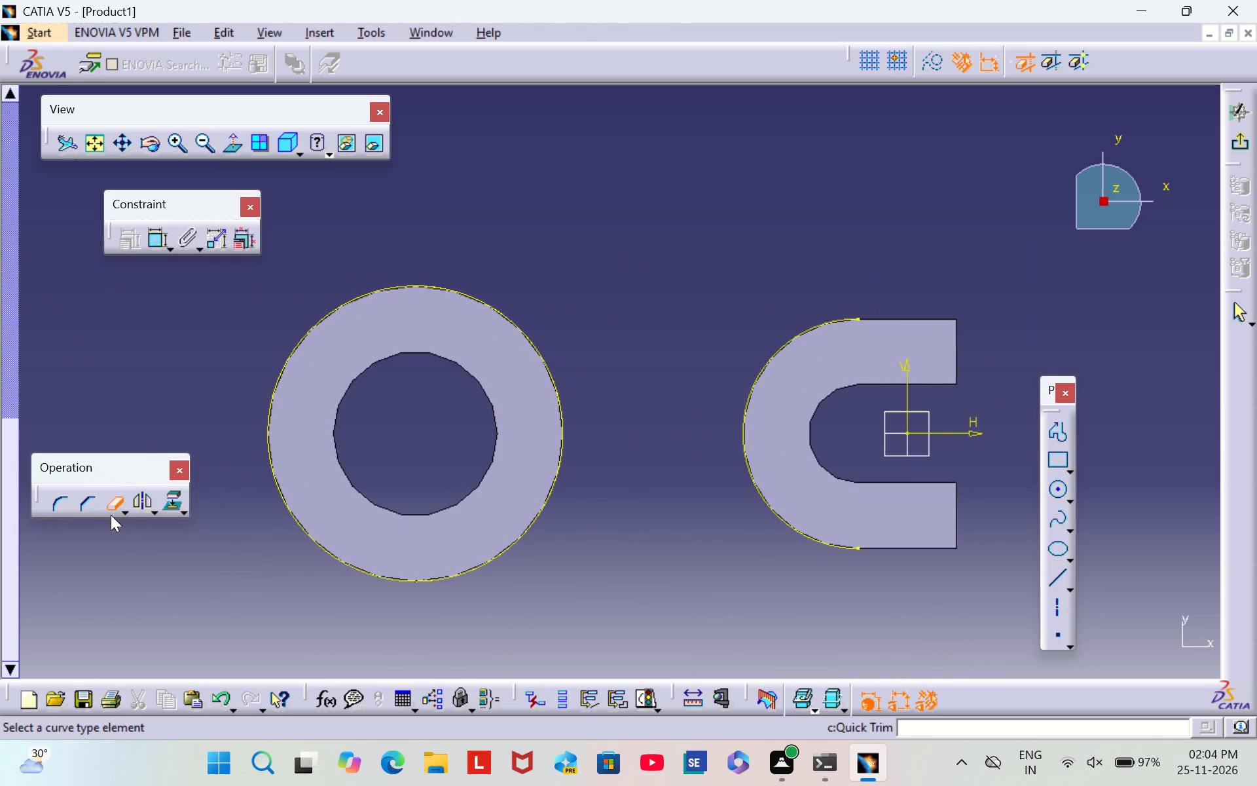
{"action": "left_click", "coordinate": [113, 508]}
{"action": "right_click", "coordinate": [465, 571]}
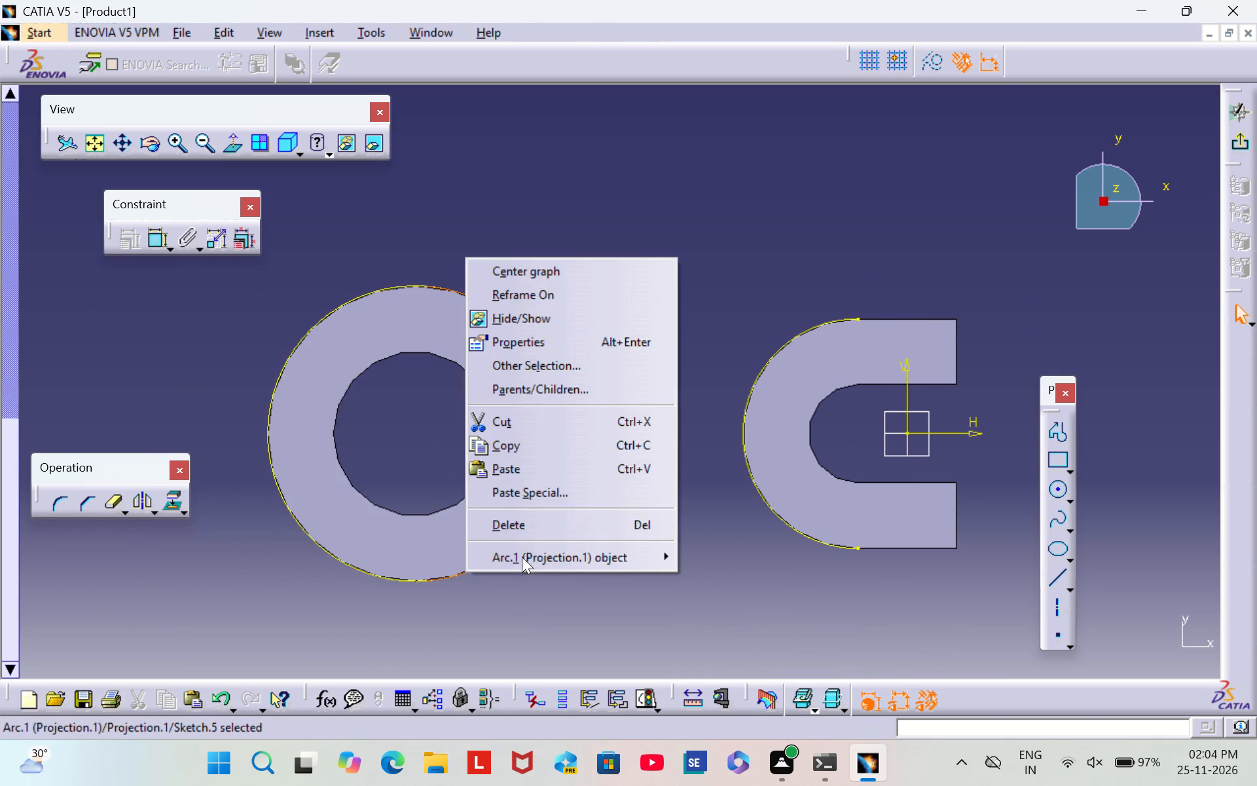
{"action": "left_click", "coordinate": [545, 531]}
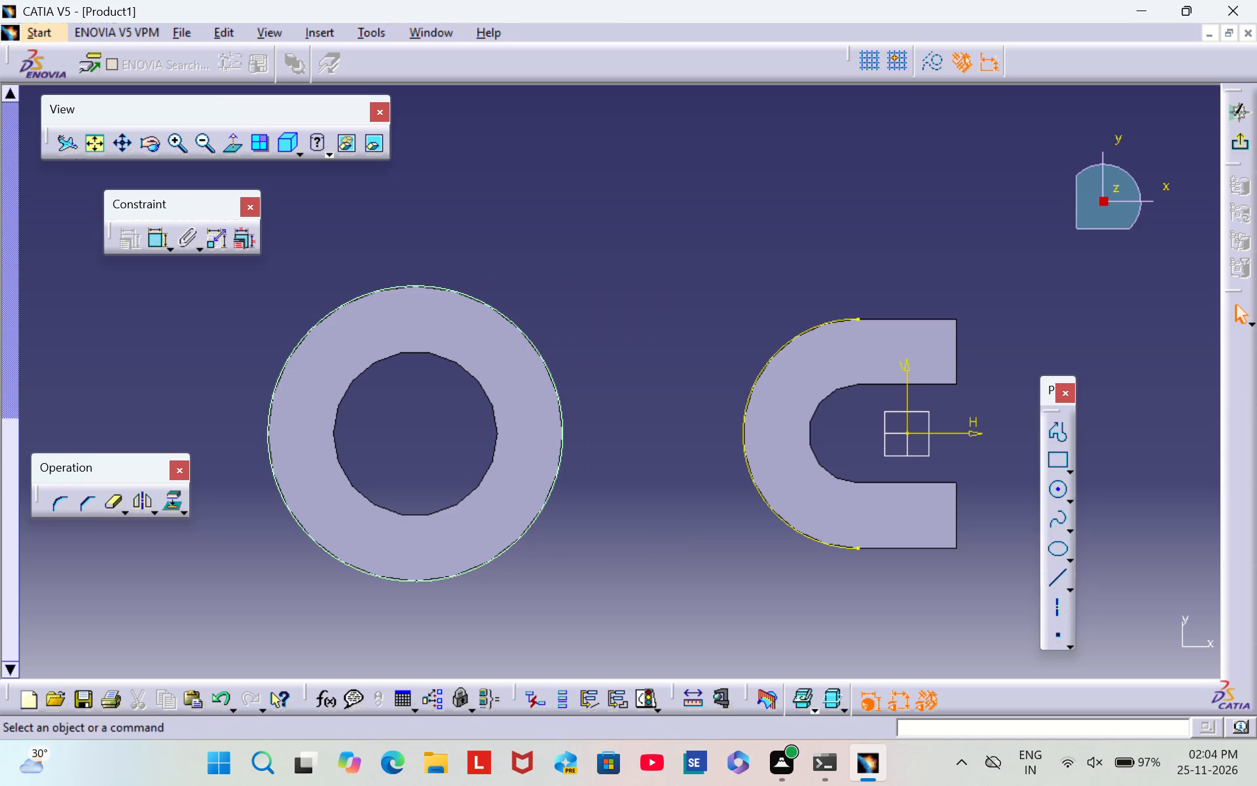
{"action": "right_click", "coordinate": [469, 569]}
{"action": "left_click", "coordinate": [539, 529]}
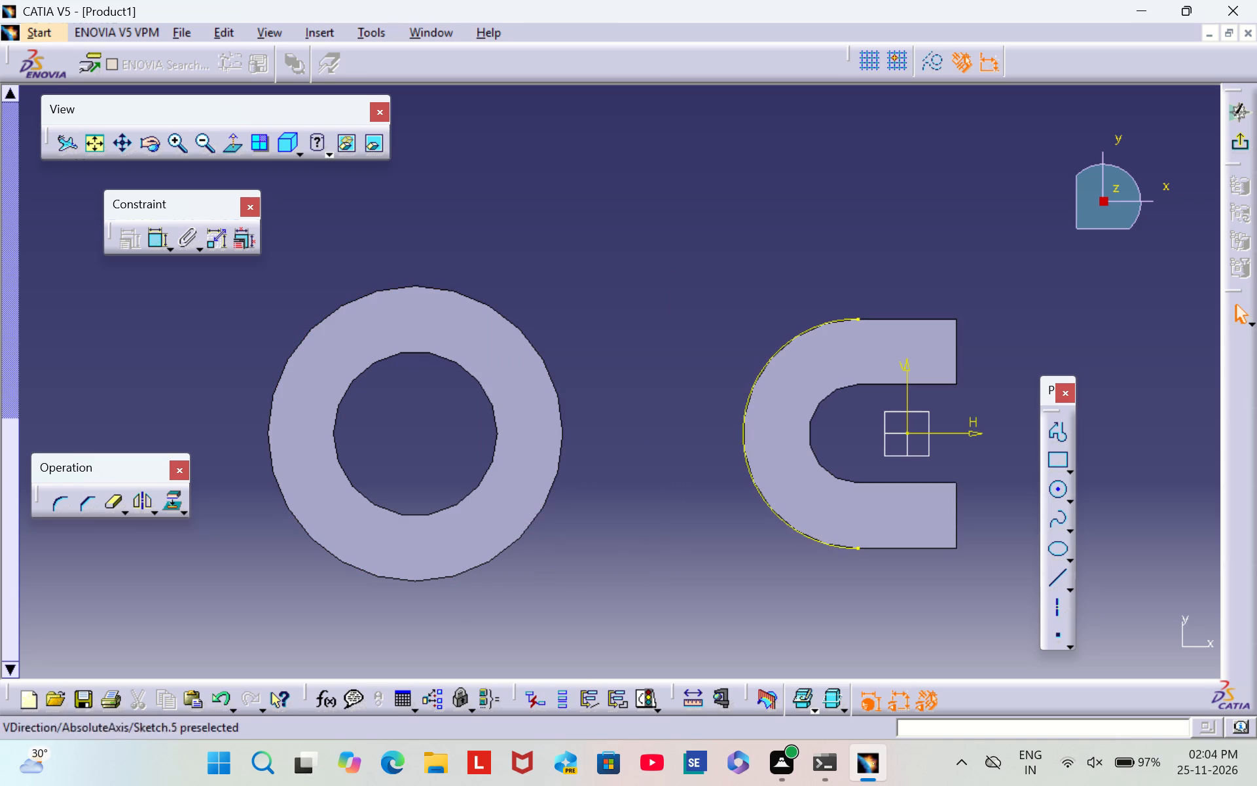
Project the U-shaped block's upper and lower straight outer edges into the sketch.
{"action": "left_click", "coordinate": [164, 509]}
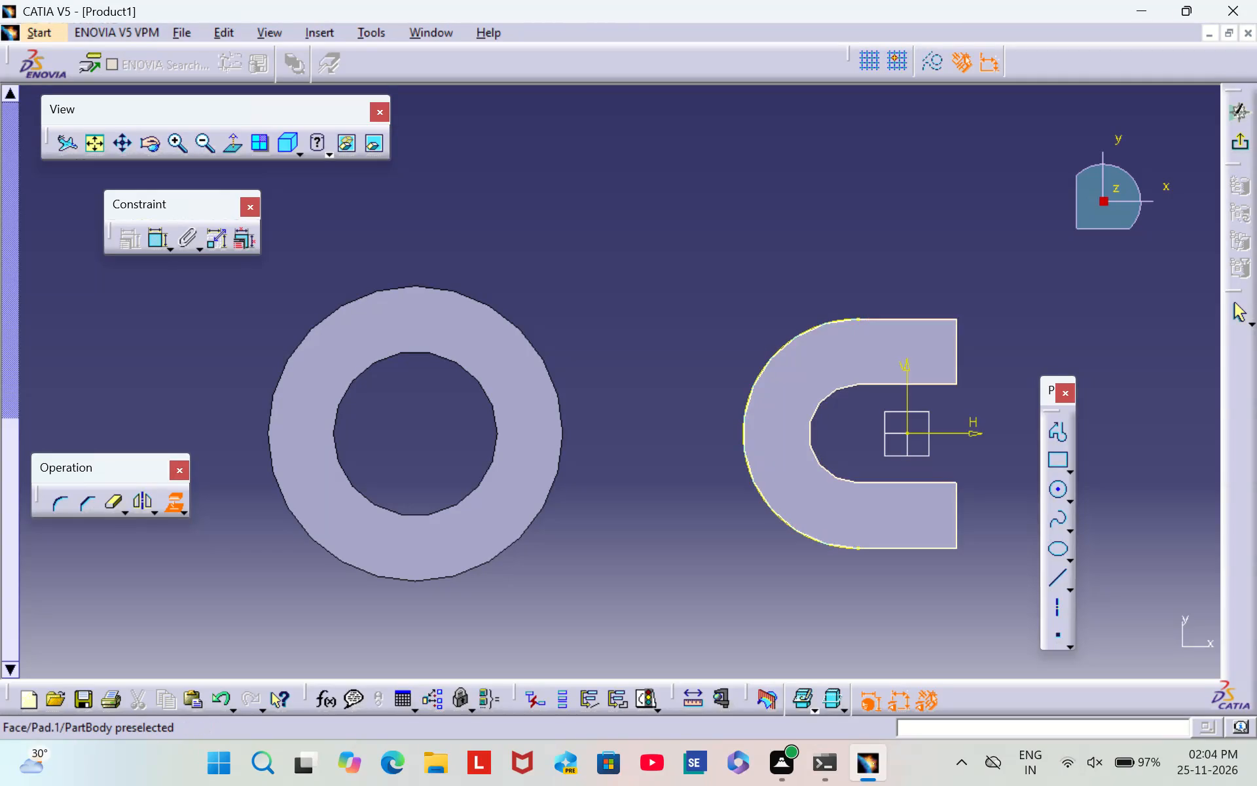
{"action": "left_click", "coordinate": [866, 320]}
{"action": "left_click", "coordinate": [875, 609]}
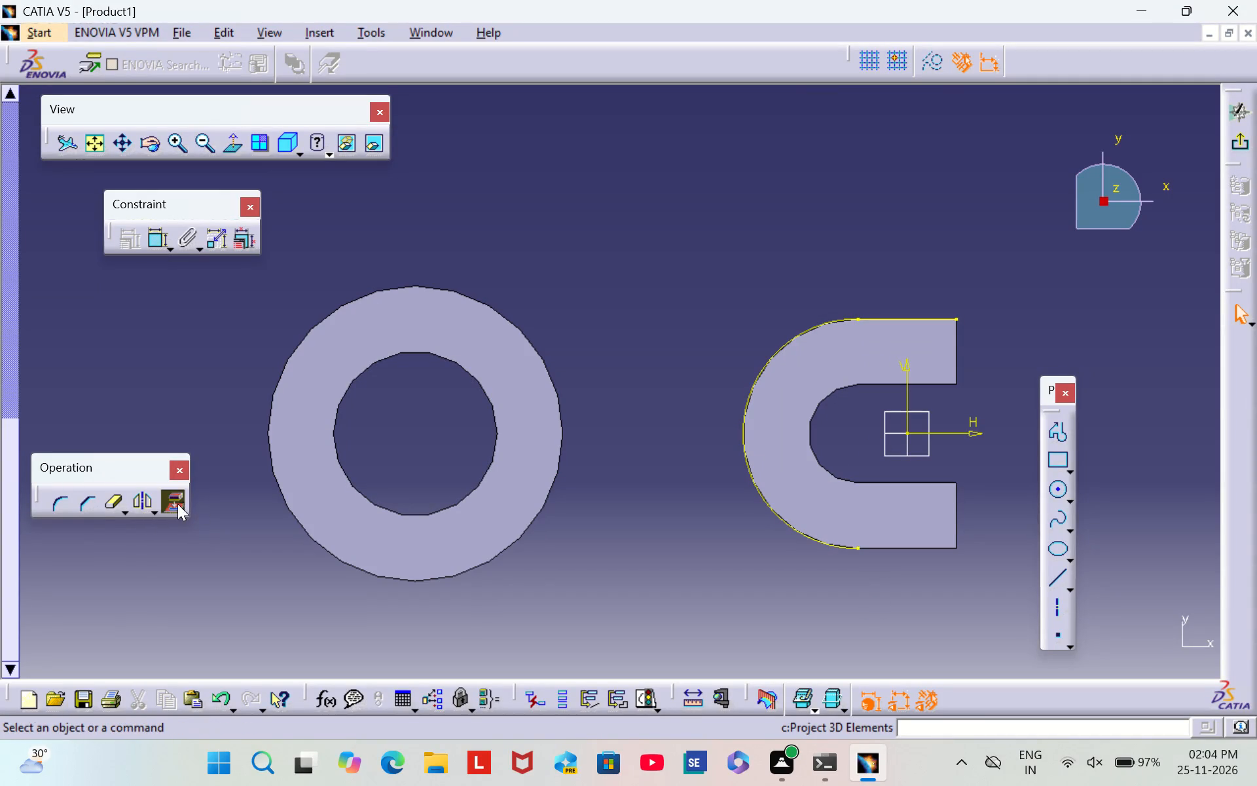
{"action": "left_click", "coordinate": [175, 504]}
{"action": "left_click", "coordinate": [886, 546]}
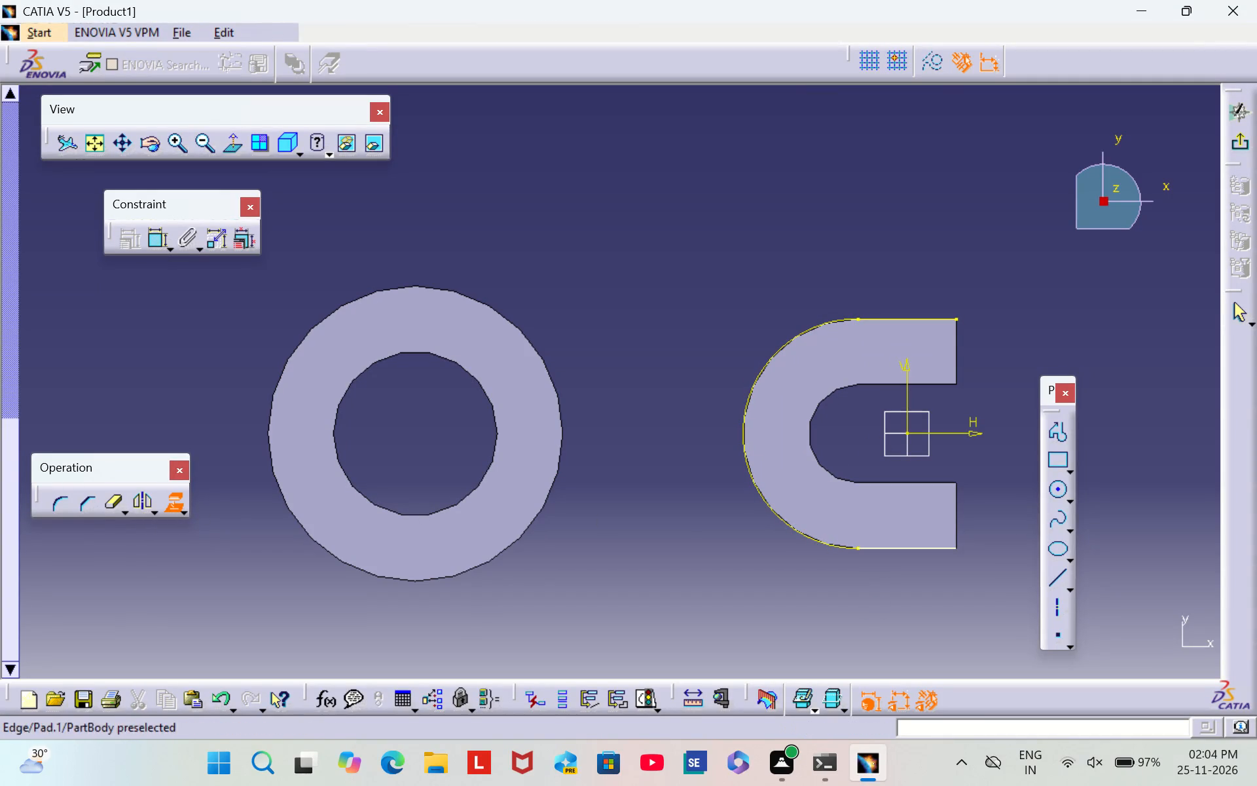
{"action": "left_click", "coordinate": [932, 603]}
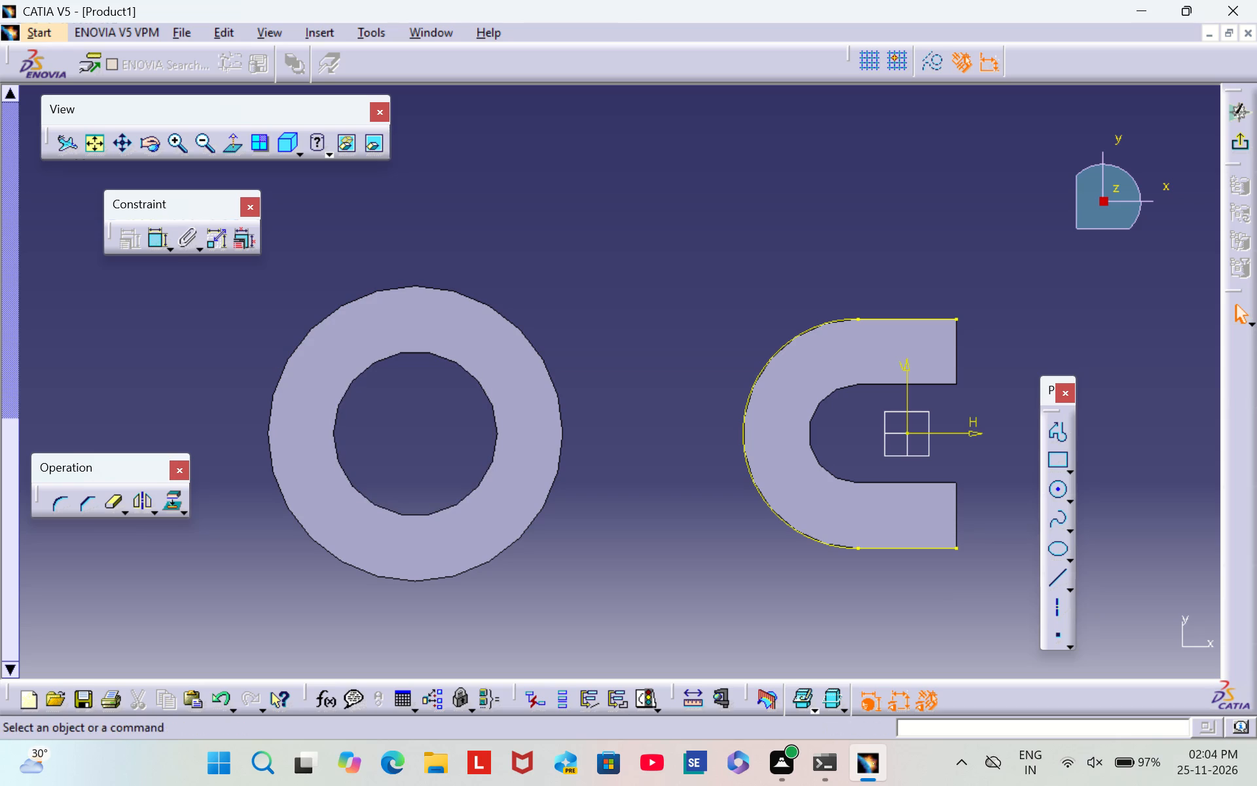
Sketch a slightly sloping line about 78 mm long above both bodies, from over the cylinder to the vertical axis above the U-shaped block.
{"action": "left_click", "coordinate": [1049, 586]}
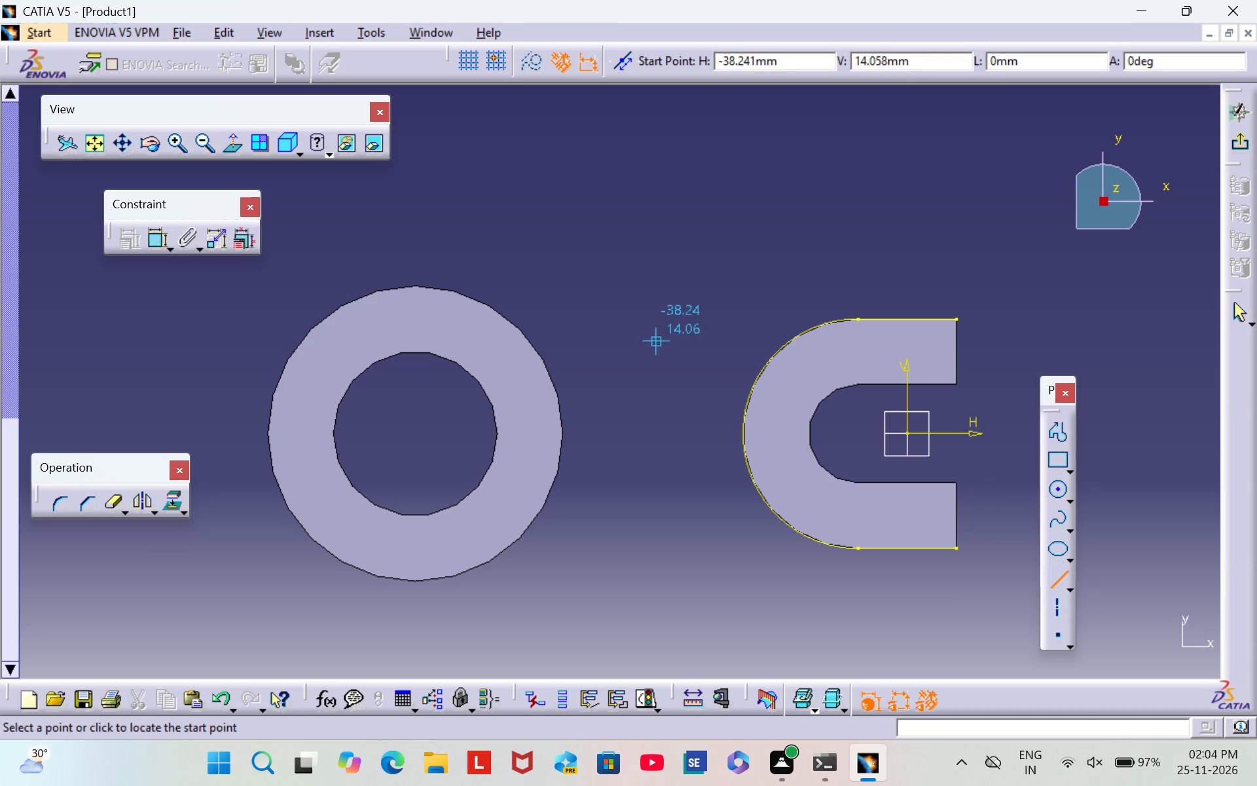
{"action": "left_click", "coordinate": [394, 247]}
{"action": "left_click", "coordinate": [908, 267]}
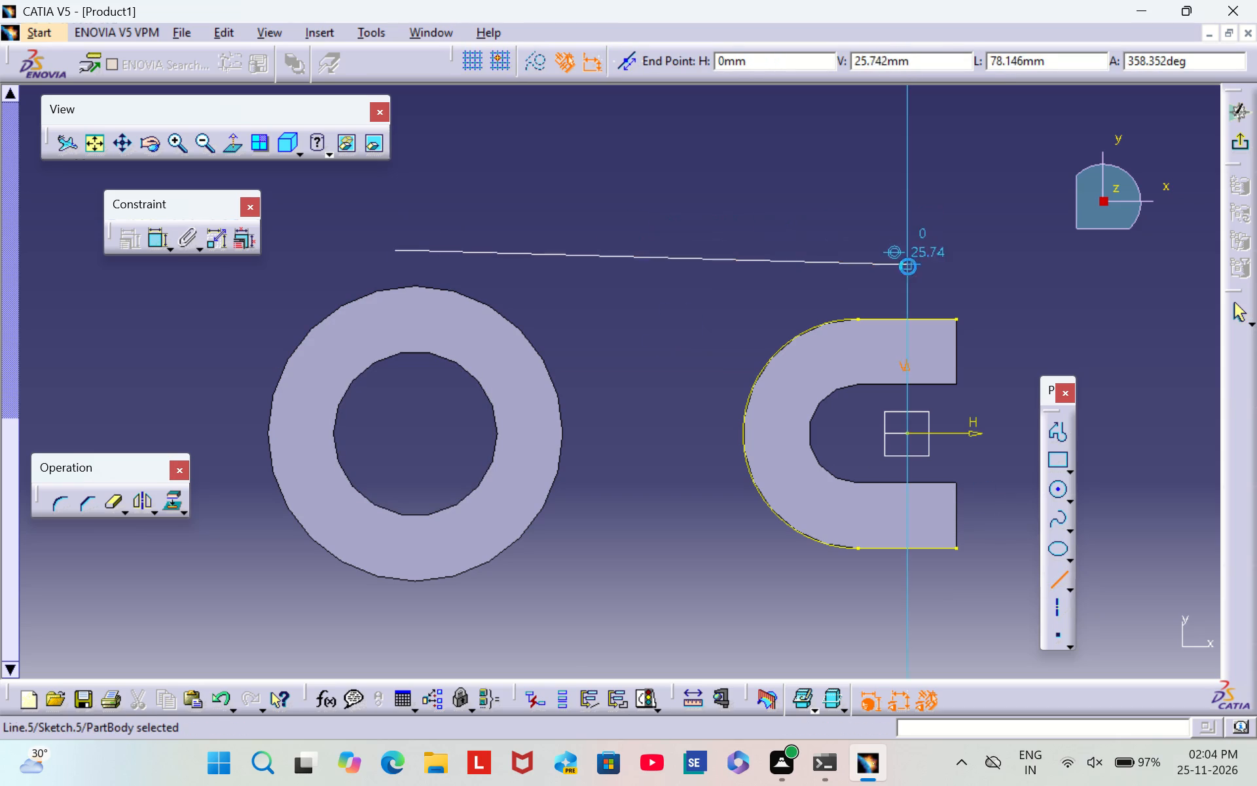
{"action": "left_click", "coordinate": [1018, 257]}
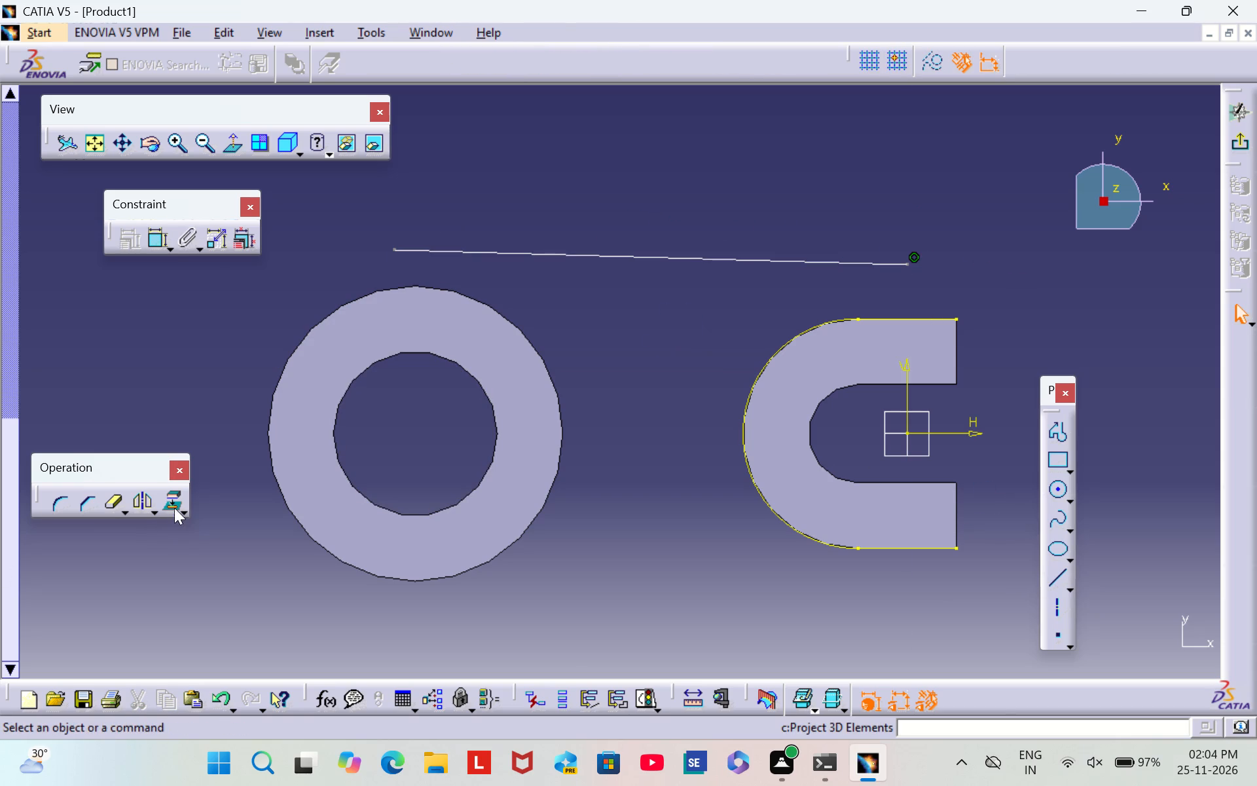
Project the hollow cylinder's outer circular edge into the sketch.
{"action": "left_click", "coordinate": [174, 508]}
{"action": "left_click", "coordinate": [458, 574]}
{"action": "left_click", "coordinate": [640, 589]}
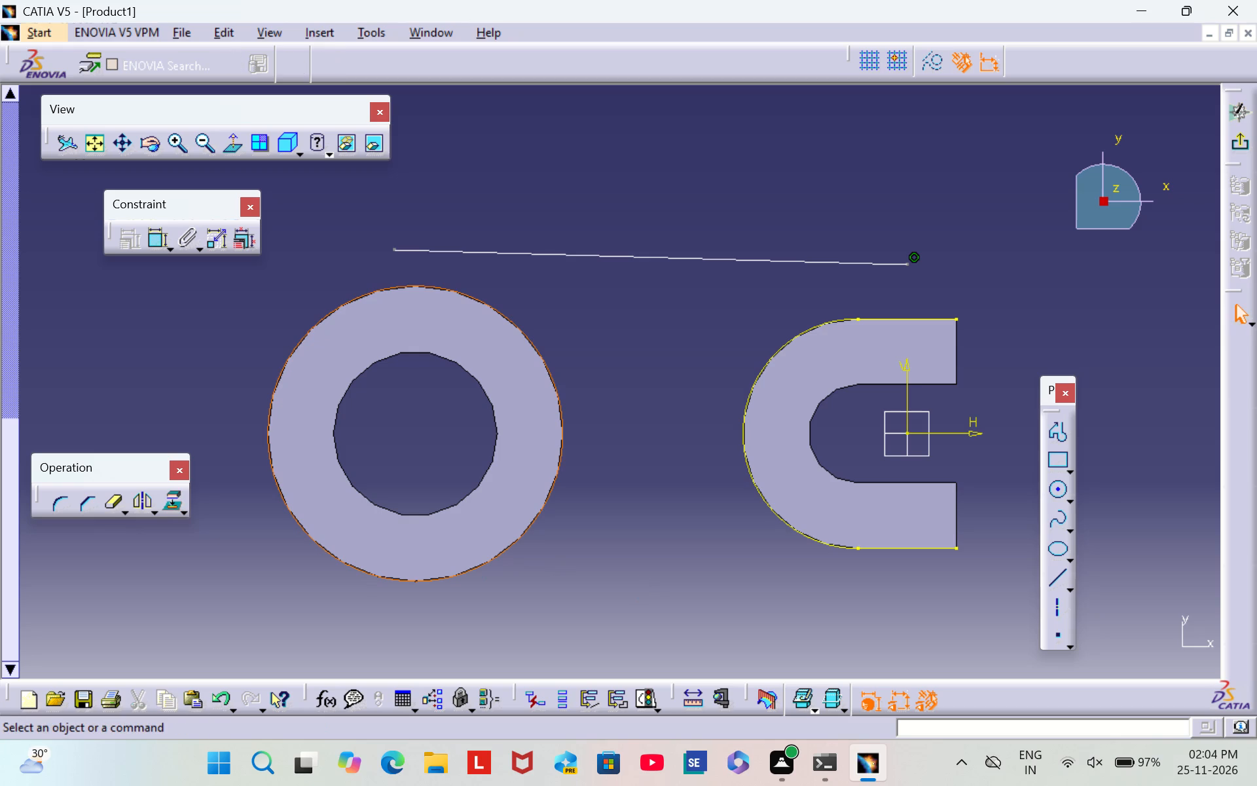
Sketch a slightly rising line below both bodies, from under the cylinder to beneath the U-shaped block's lower arm.
{"action": "left_click", "coordinate": [1060, 574]}
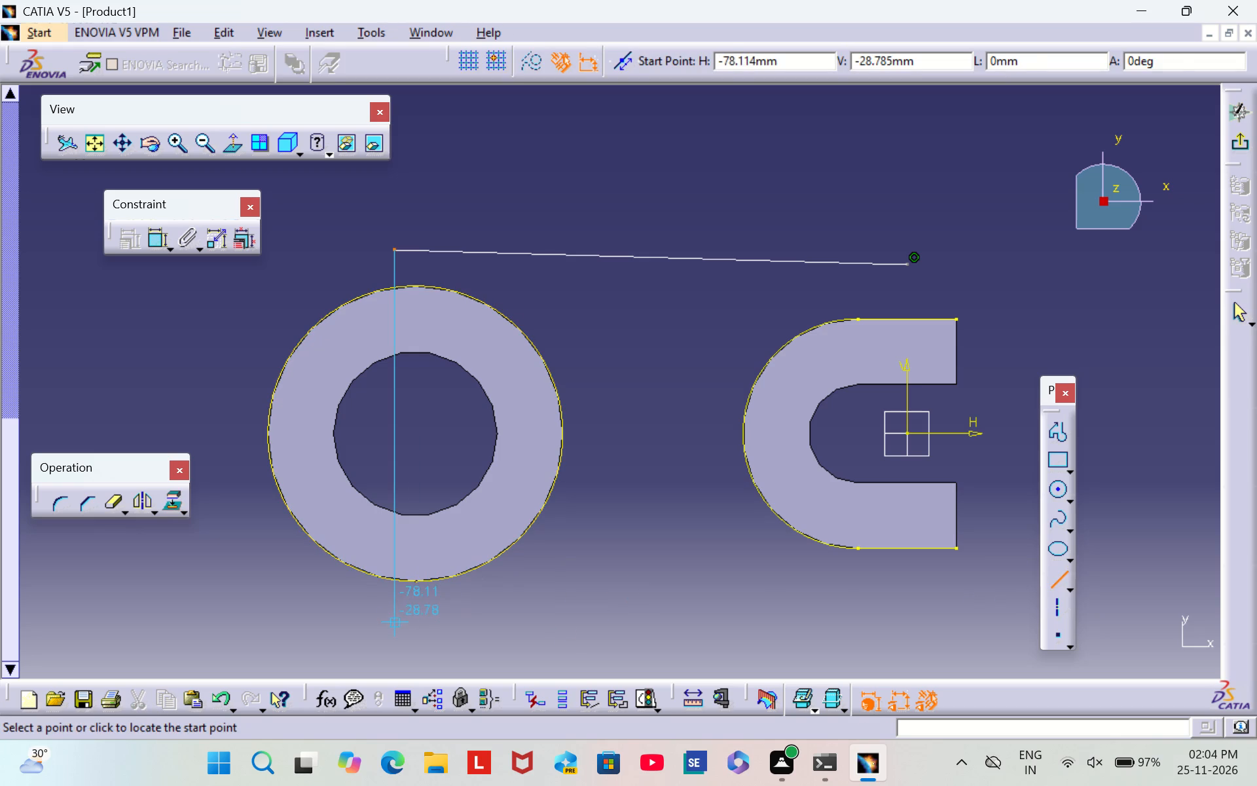
{"action": "left_click", "coordinate": [393, 621]}
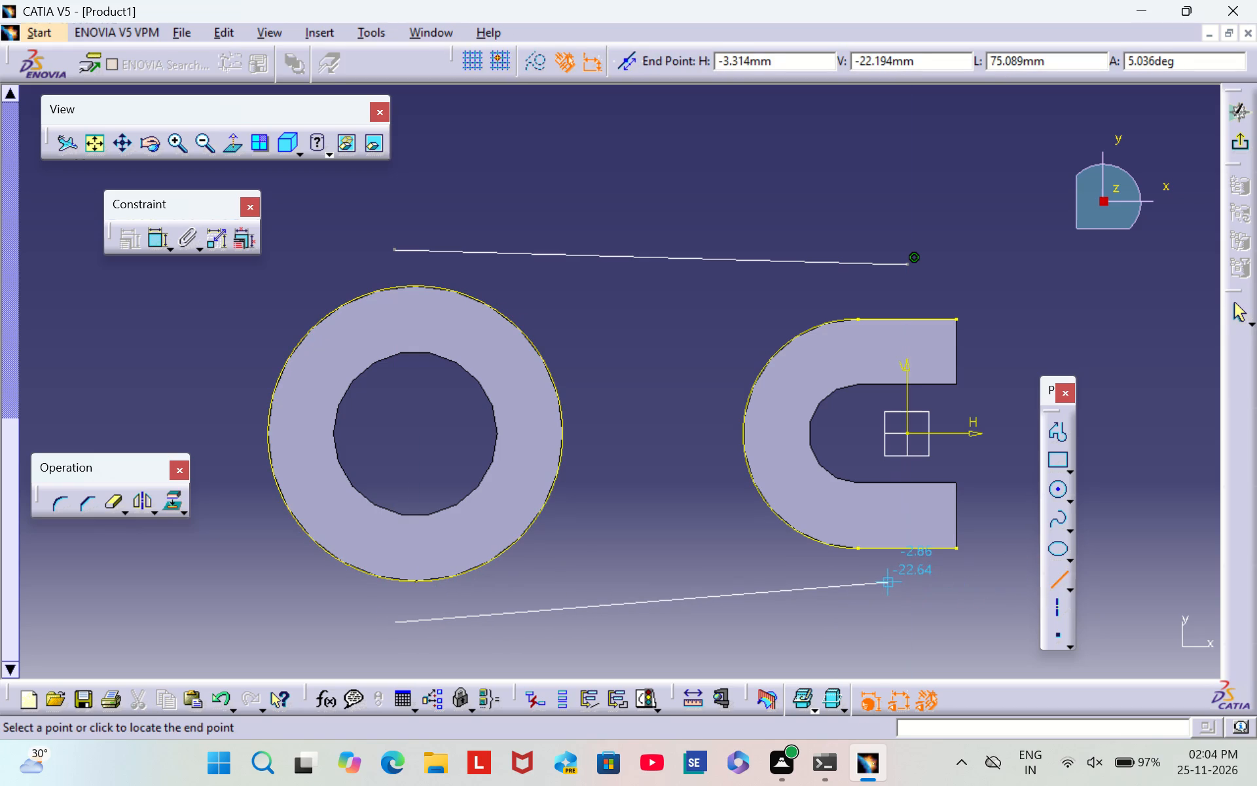
{"action": "left_click", "coordinate": [919, 583]}
{"action": "left_click", "coordinate": [1110, 330]}
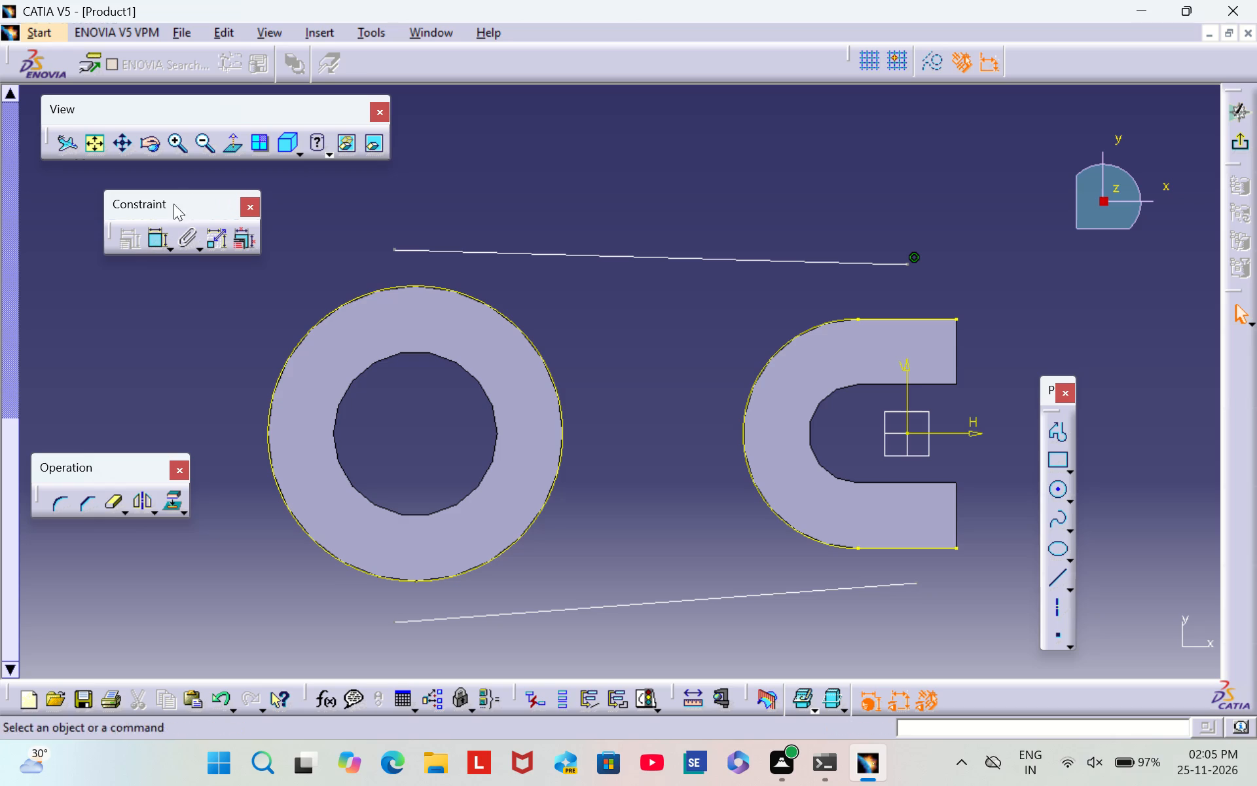
Constrain the upper line tangent to both the cylinder's projected circle and the U-shaped block's projected arc.
{"action": "double_click", "coordinate": [156, 233]}
{"action": "left_click", "coordinate": [422, 247]}
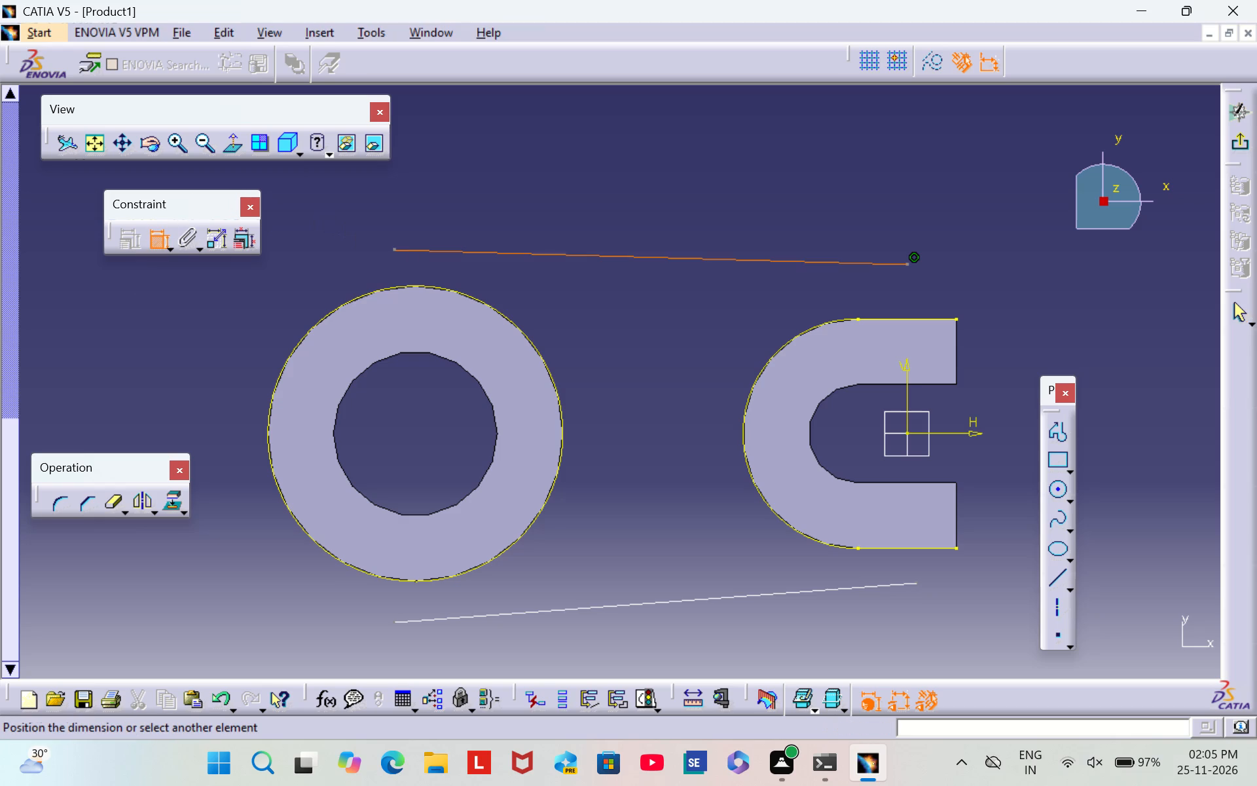
{"action": "left_click", "coordinate": [376, 287]}
{"action": "right_click", "coordinate": [352, 257]}
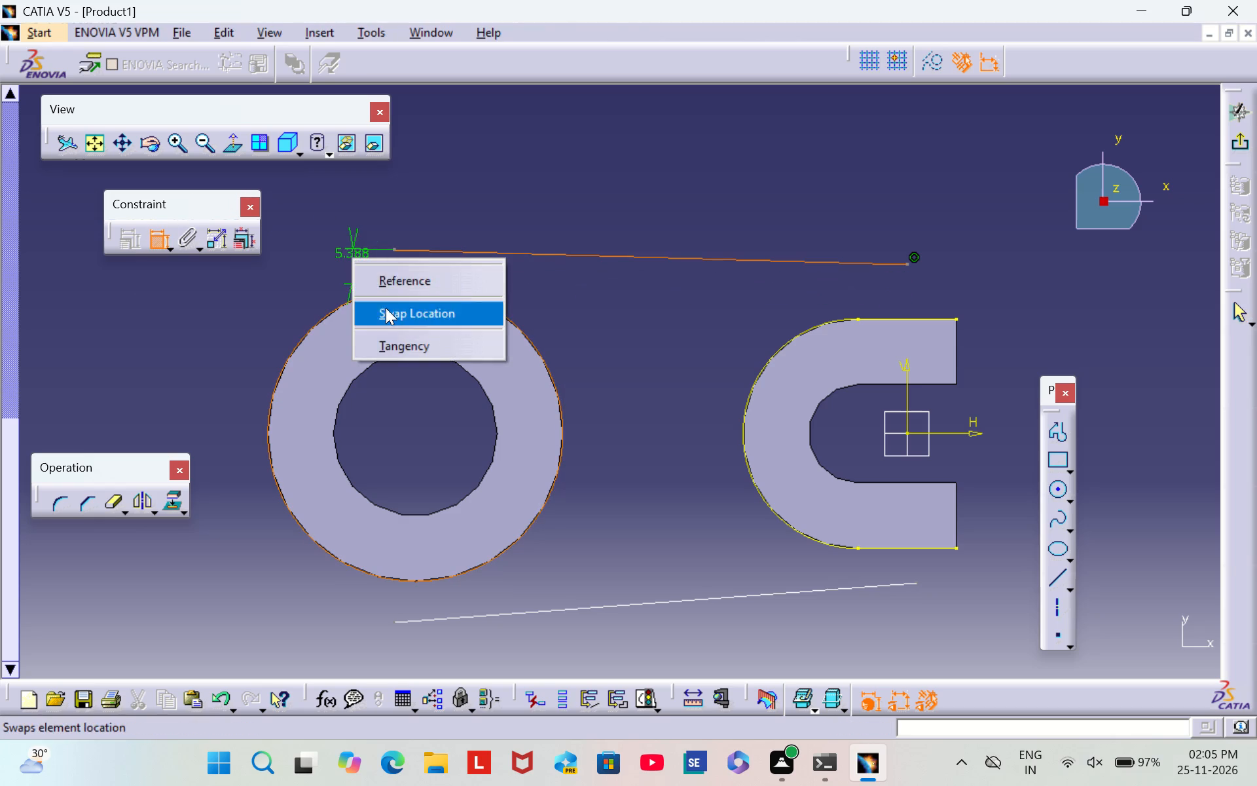
{"action": "left_click", "coordinate": [393, 340]}
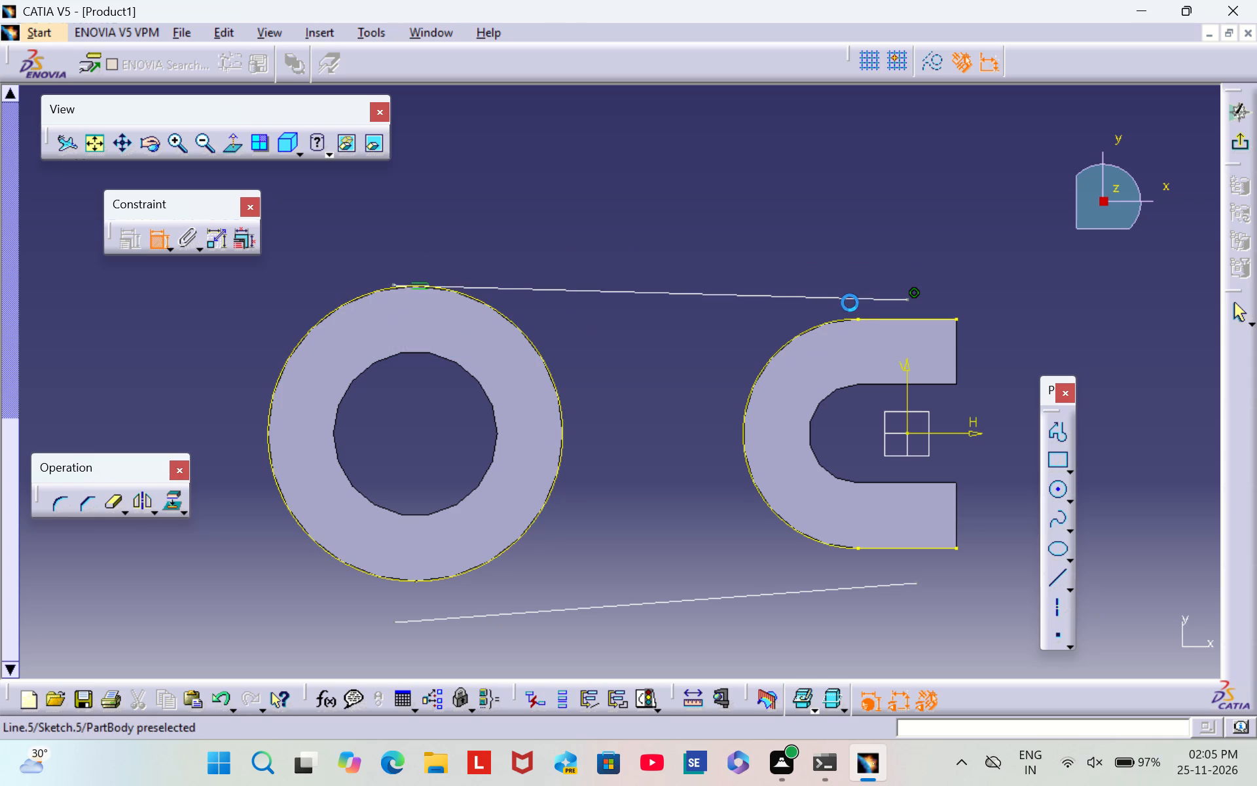
{"action": "left_click", "coordinate": [829, 296]}
{"action": "left_click", "coordinate": [797, 333]}
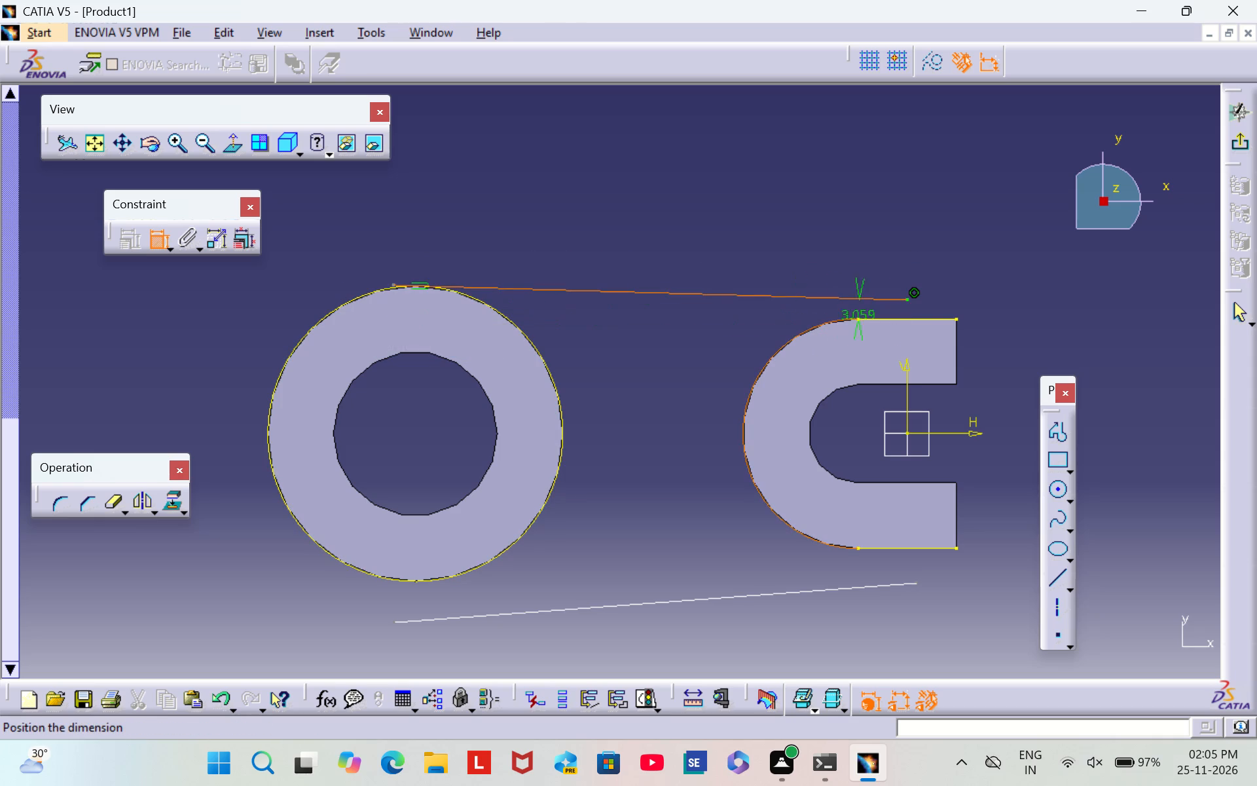
{"action": "right_click", "coordinate": [979, 277]}
{"action": "left_click", "coordinate": [1070, 362]}
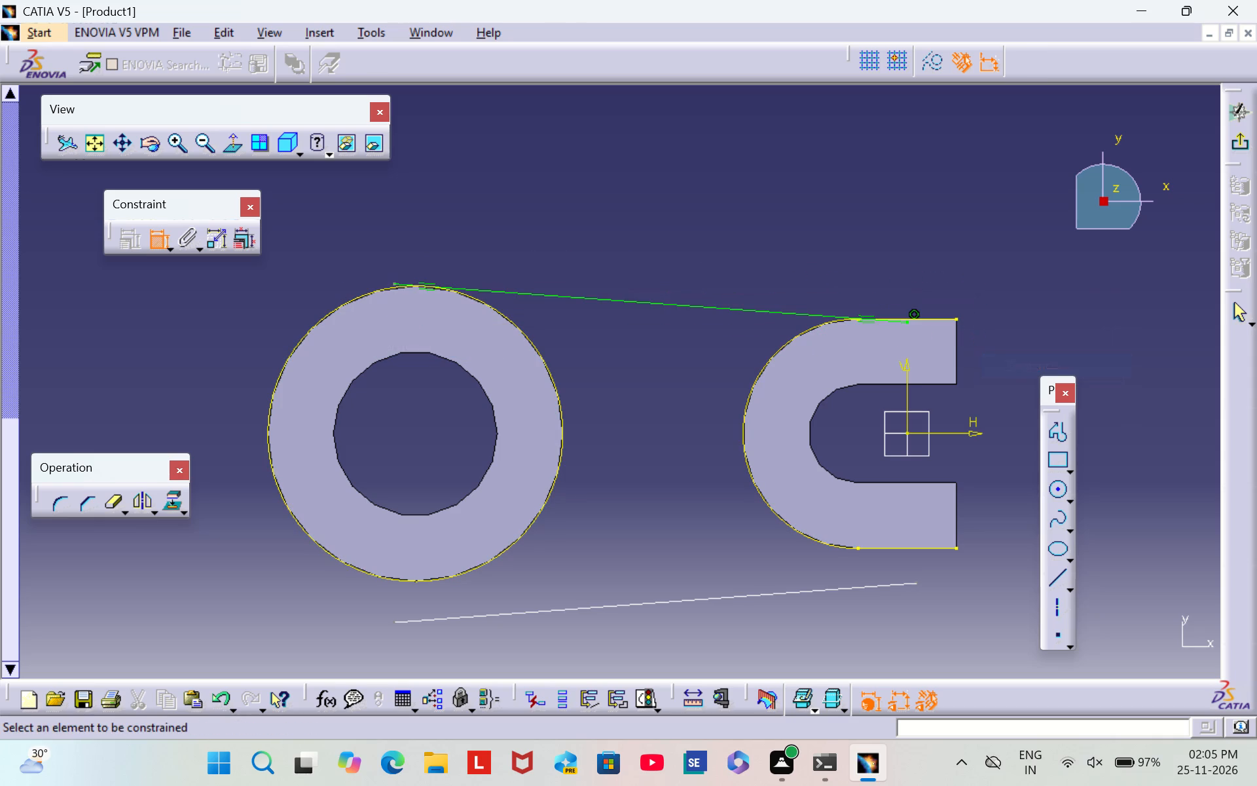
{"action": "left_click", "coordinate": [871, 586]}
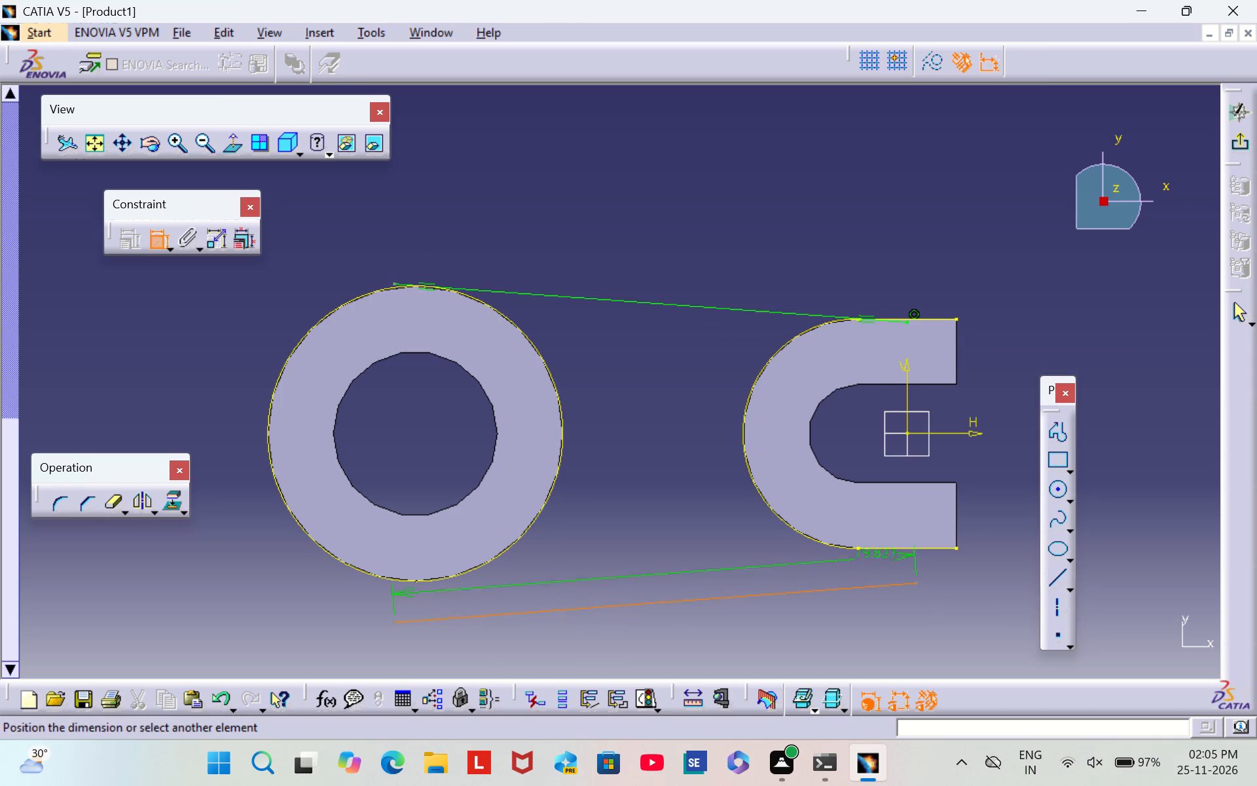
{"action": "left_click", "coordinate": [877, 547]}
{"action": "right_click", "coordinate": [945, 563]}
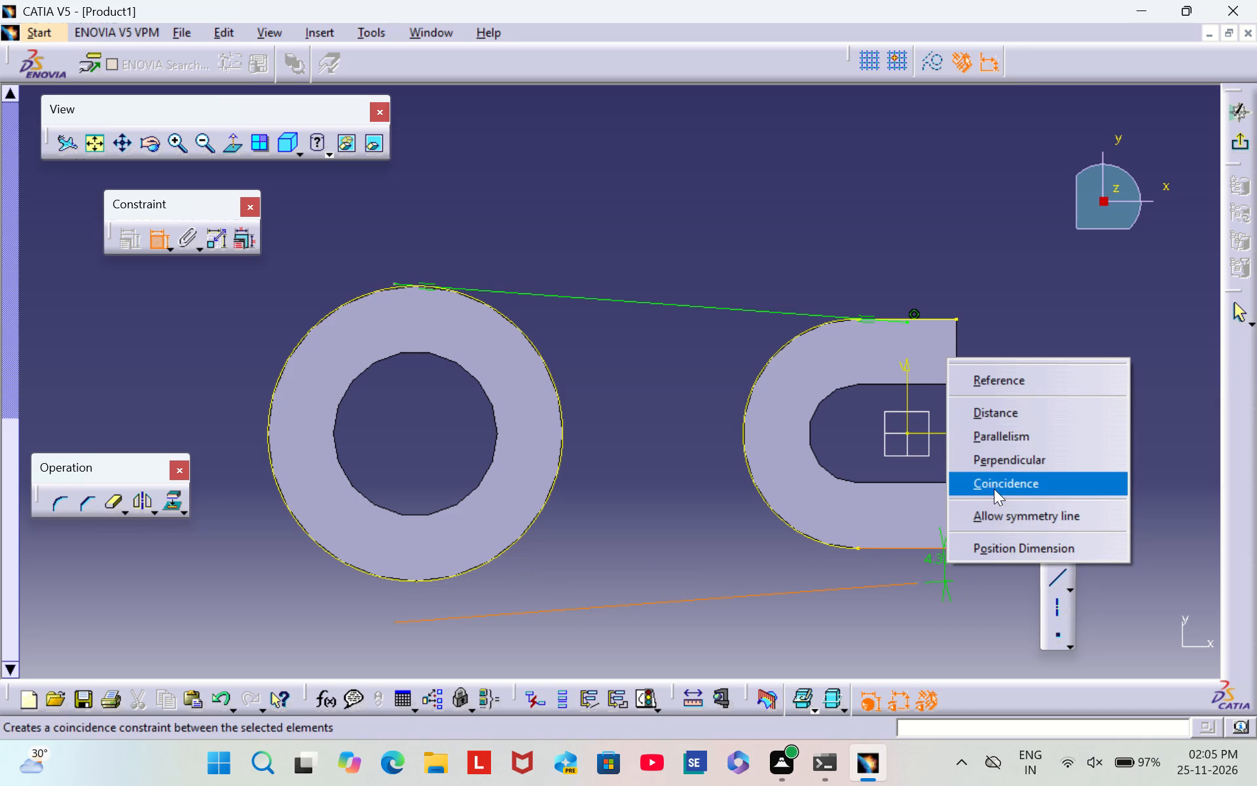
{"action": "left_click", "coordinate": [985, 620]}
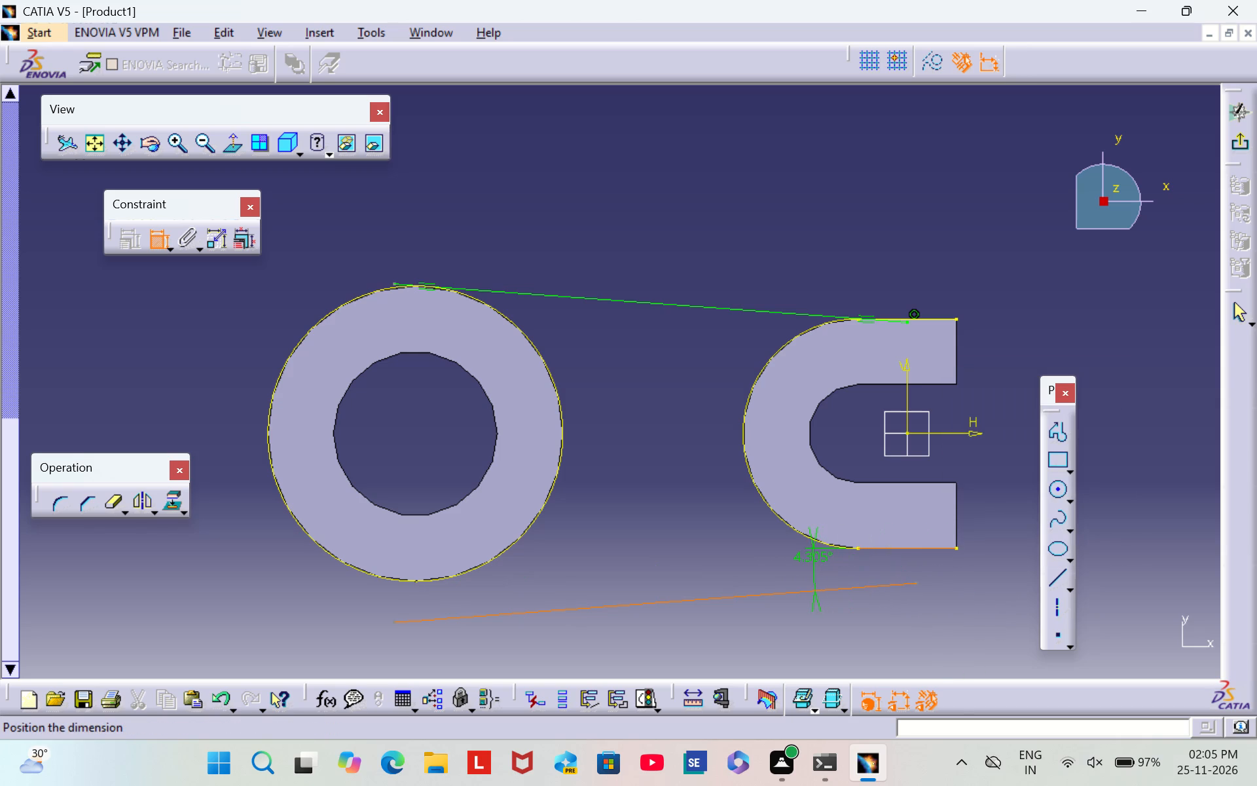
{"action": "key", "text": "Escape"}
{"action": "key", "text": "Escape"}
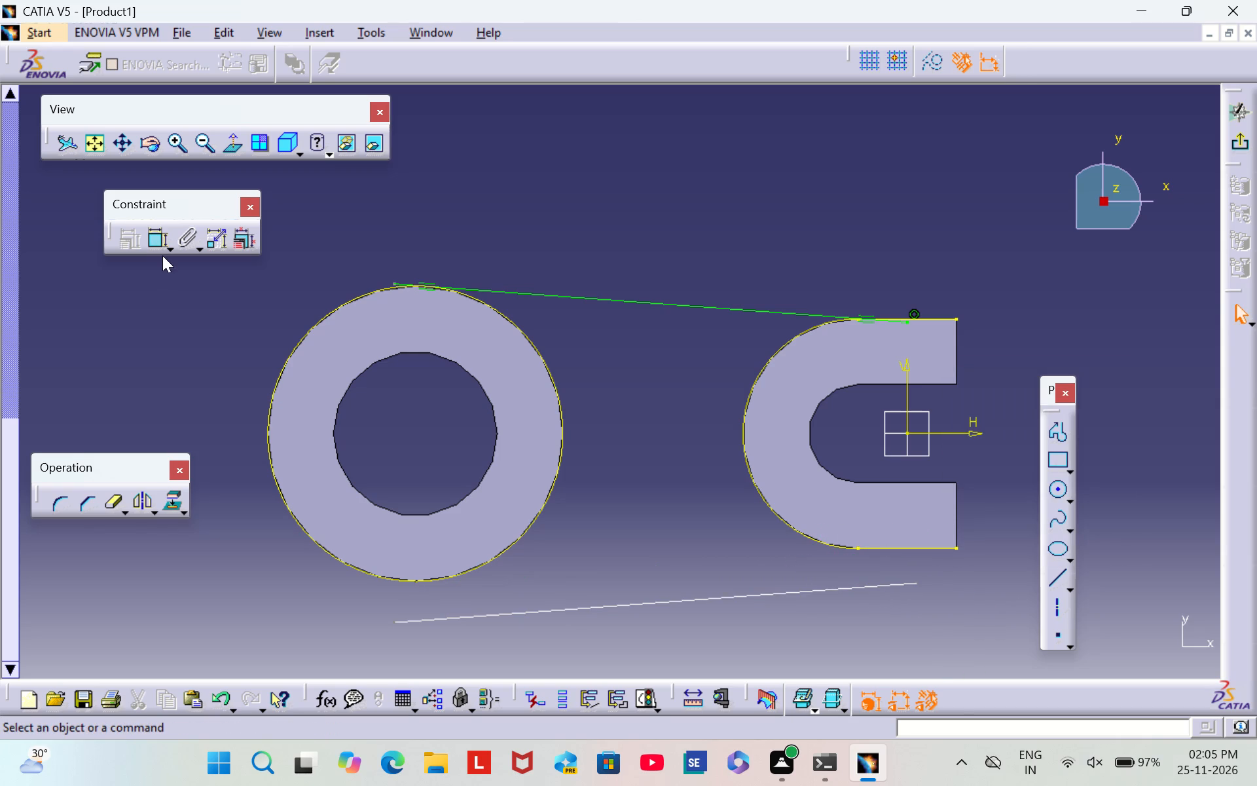
Constrain the lower line tangent to the cylinder's projected circle.
{"action": "double_click", "coordinate": [158, 247]}
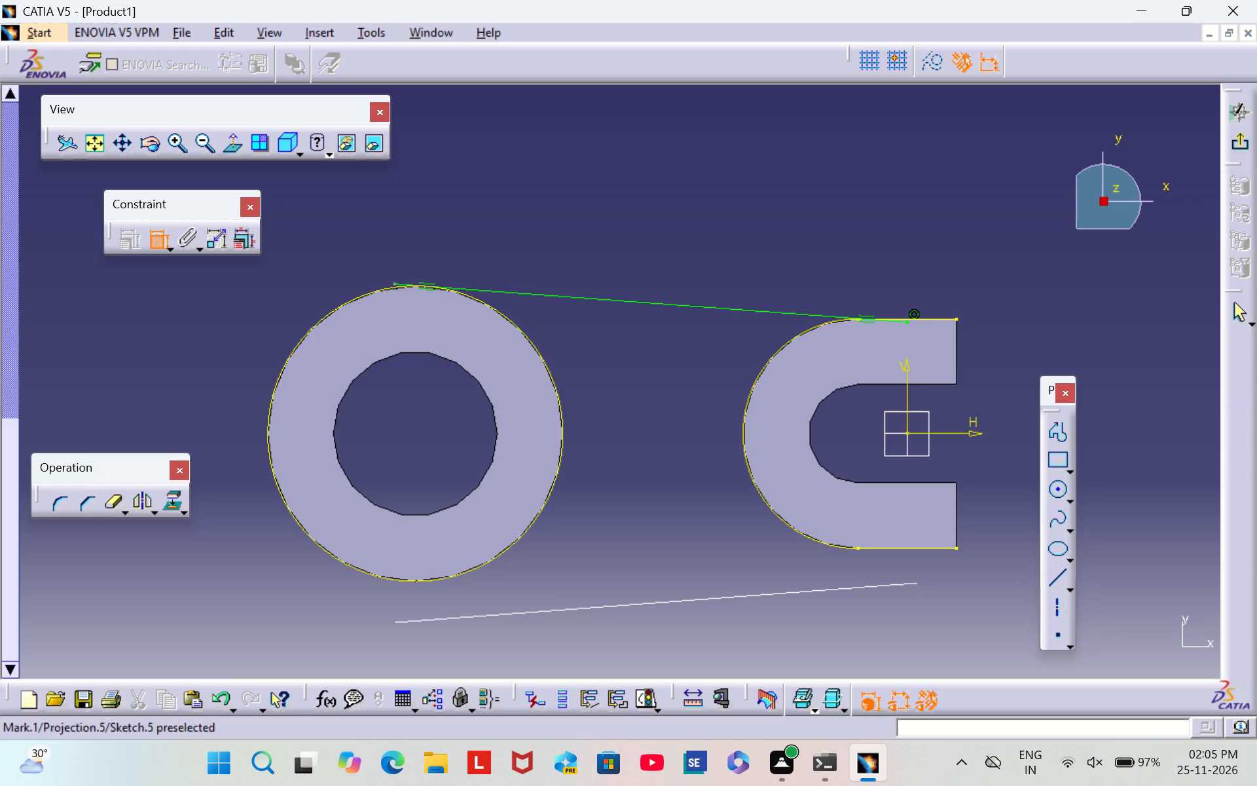
{"action": "left_click", "coordinate": [401, 579]}
{"action": "left_click", "coordinate": [408, 623]}
{"action": "right_click", "coordinate": [343, 616]}
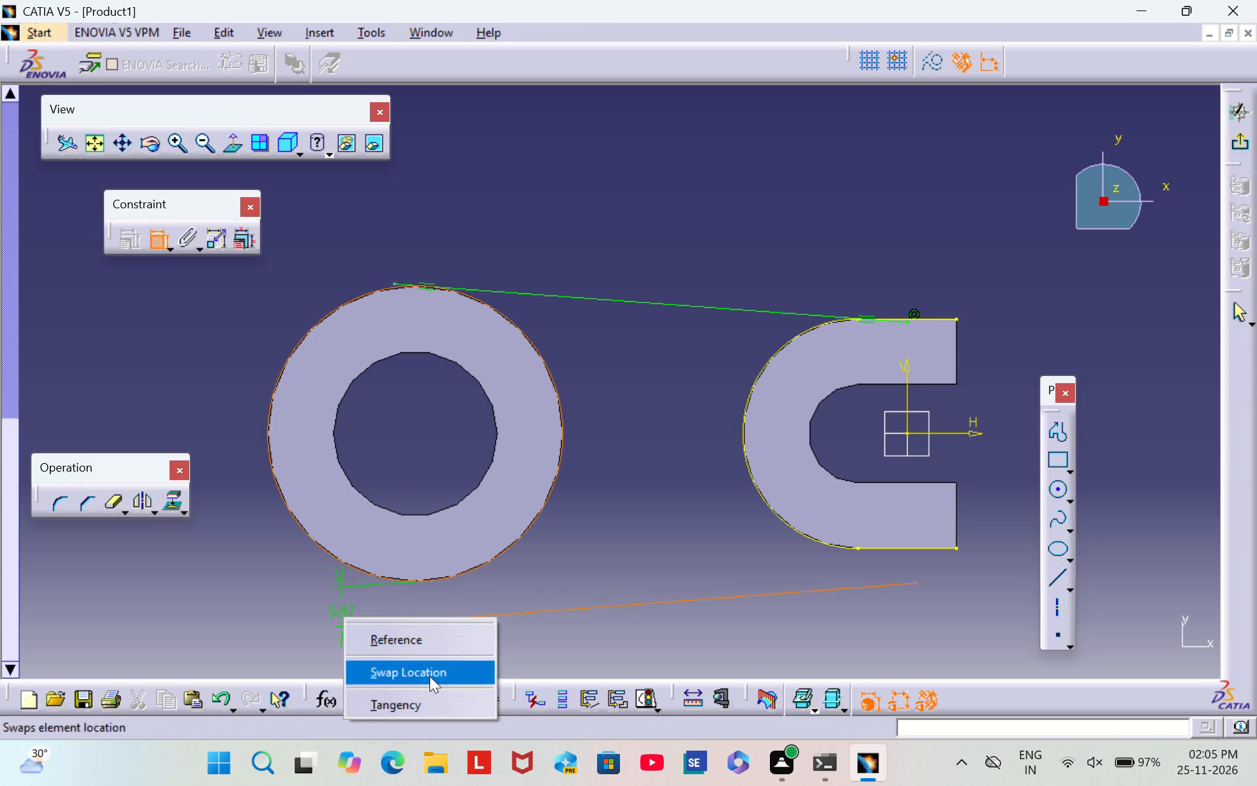
{"action": "left_click", "coordinate": [439, 709]}
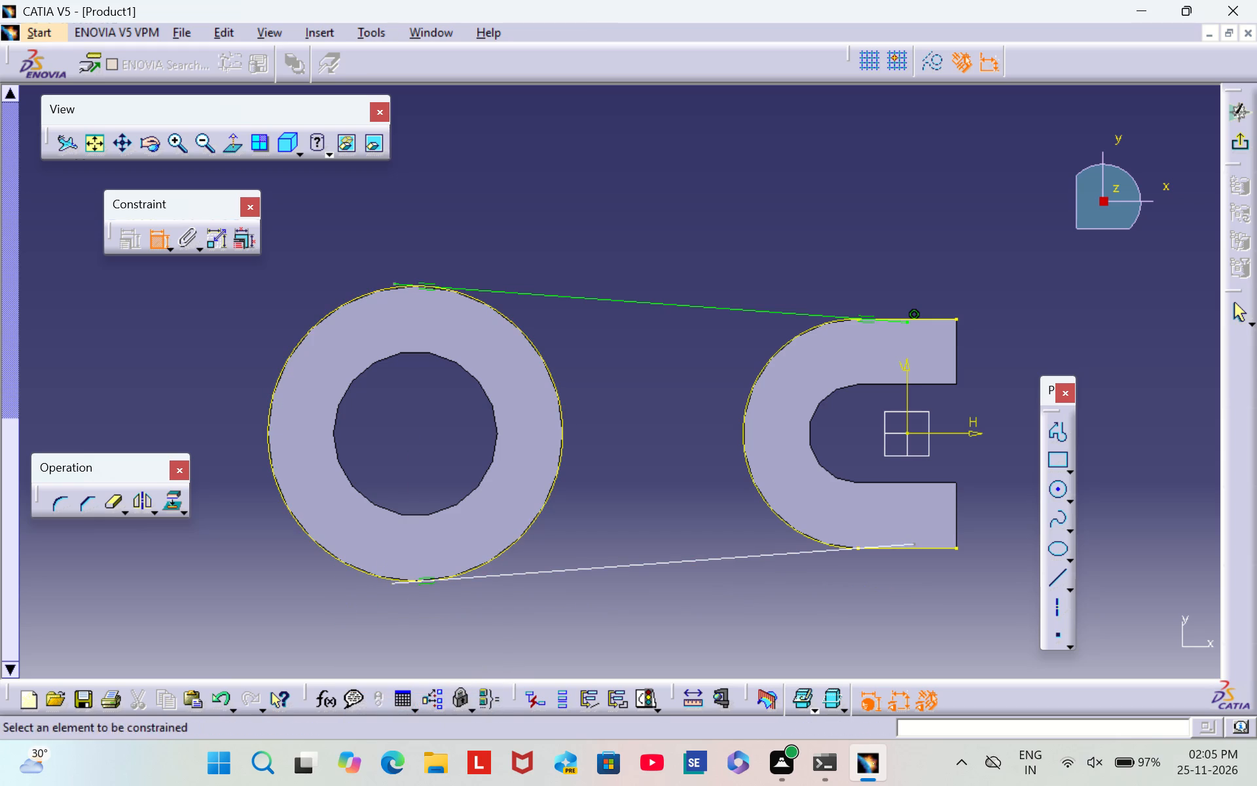
{"action": "key", "text": "Escape"}
{"action": "left_click", "coordinate": [156, 244]}
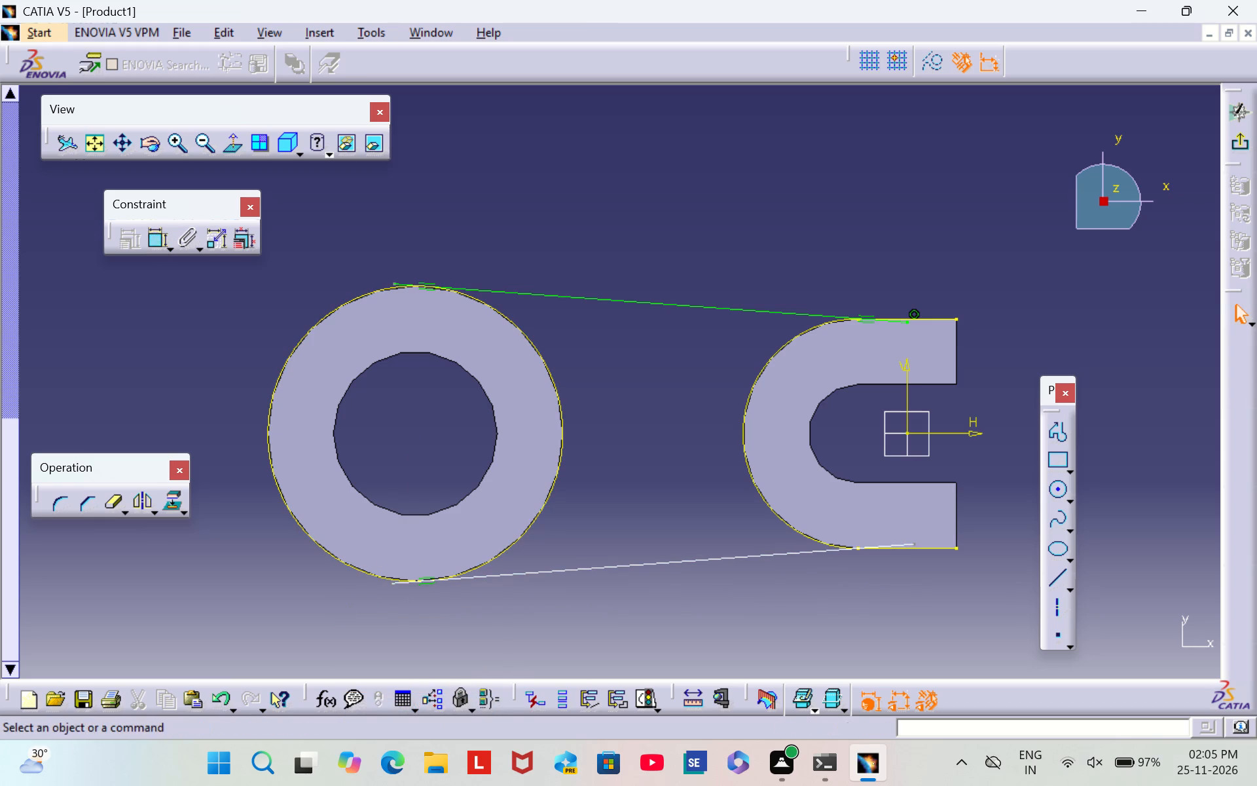
Move the lower line's free end down, clear of the U-shaped block's lower edge, making the line nearly horizontal.
{"action": "left_click_drag", "start_coordinate": [913, 544], "coordinate": [913, 576]}
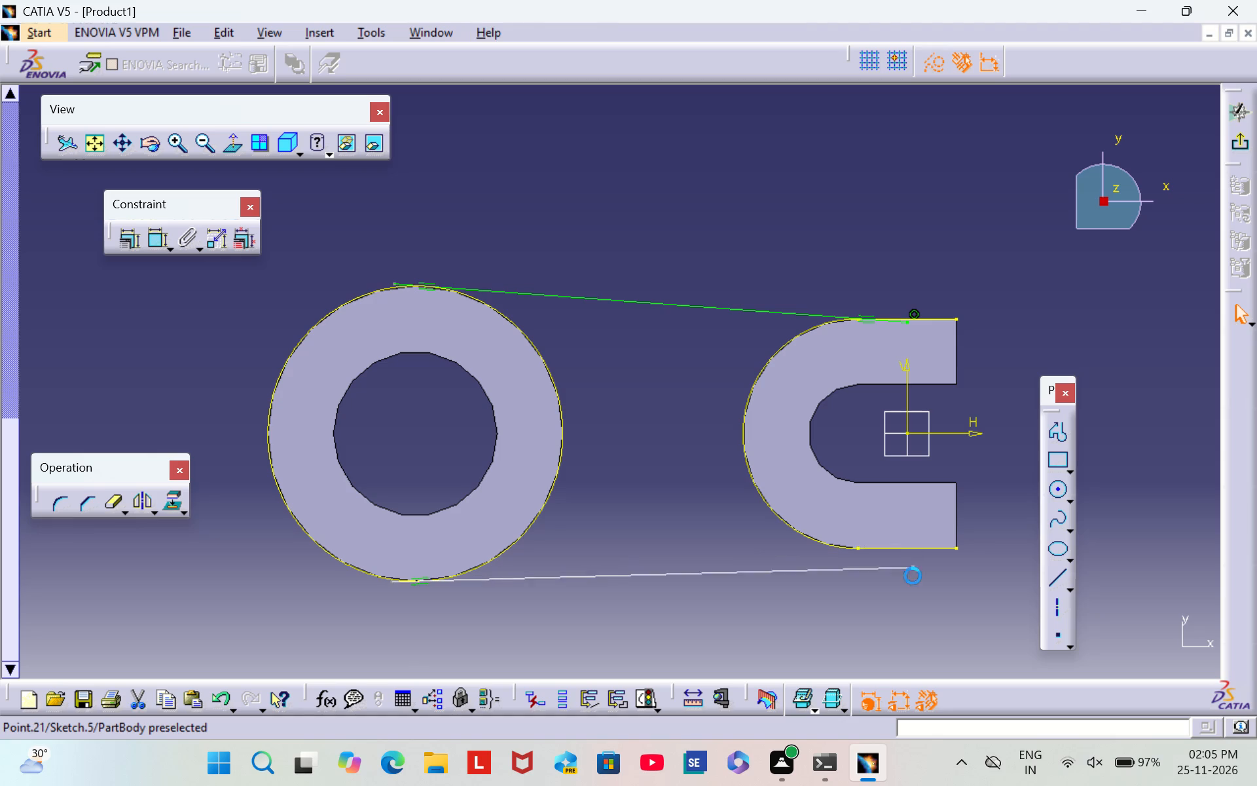
{"action": "left_click_drag", "start_coordinate": [913, 576], "coordinate": [913, 580]}
{"action": "left_click", "coordinate": [1025, 321]}
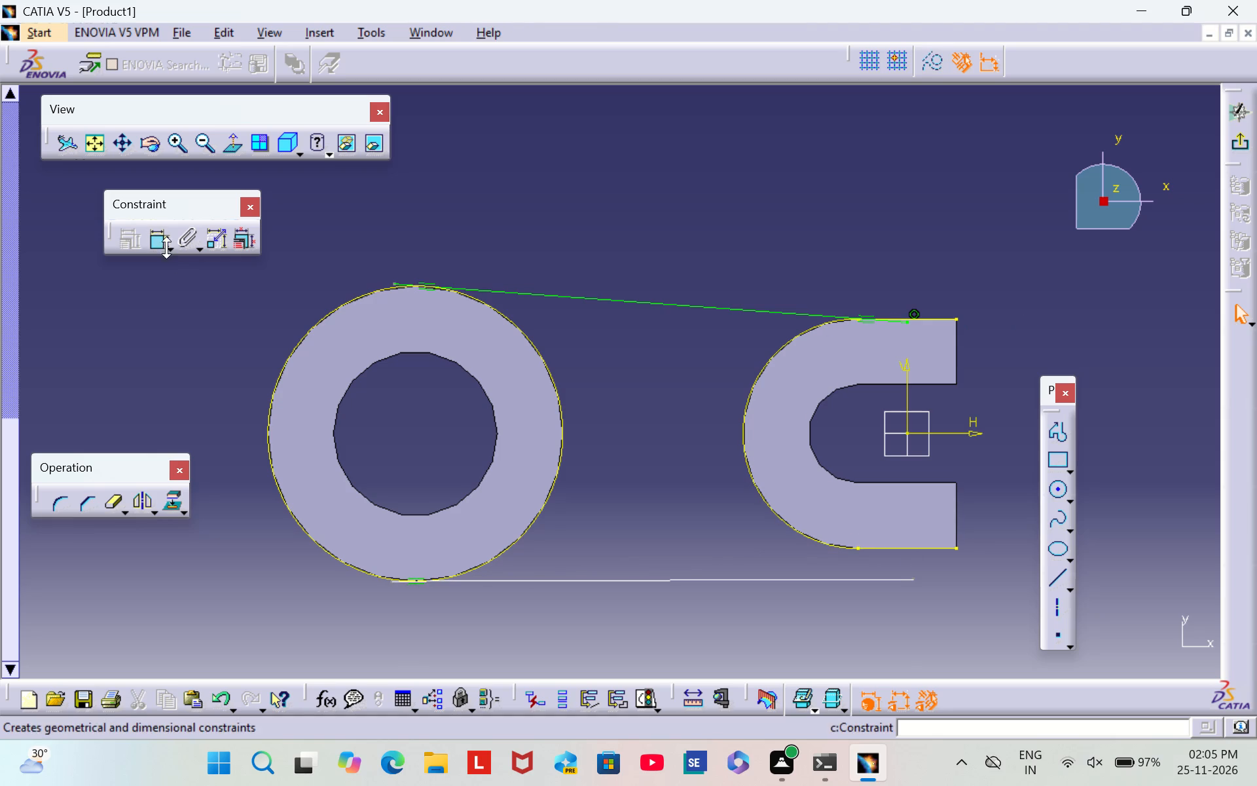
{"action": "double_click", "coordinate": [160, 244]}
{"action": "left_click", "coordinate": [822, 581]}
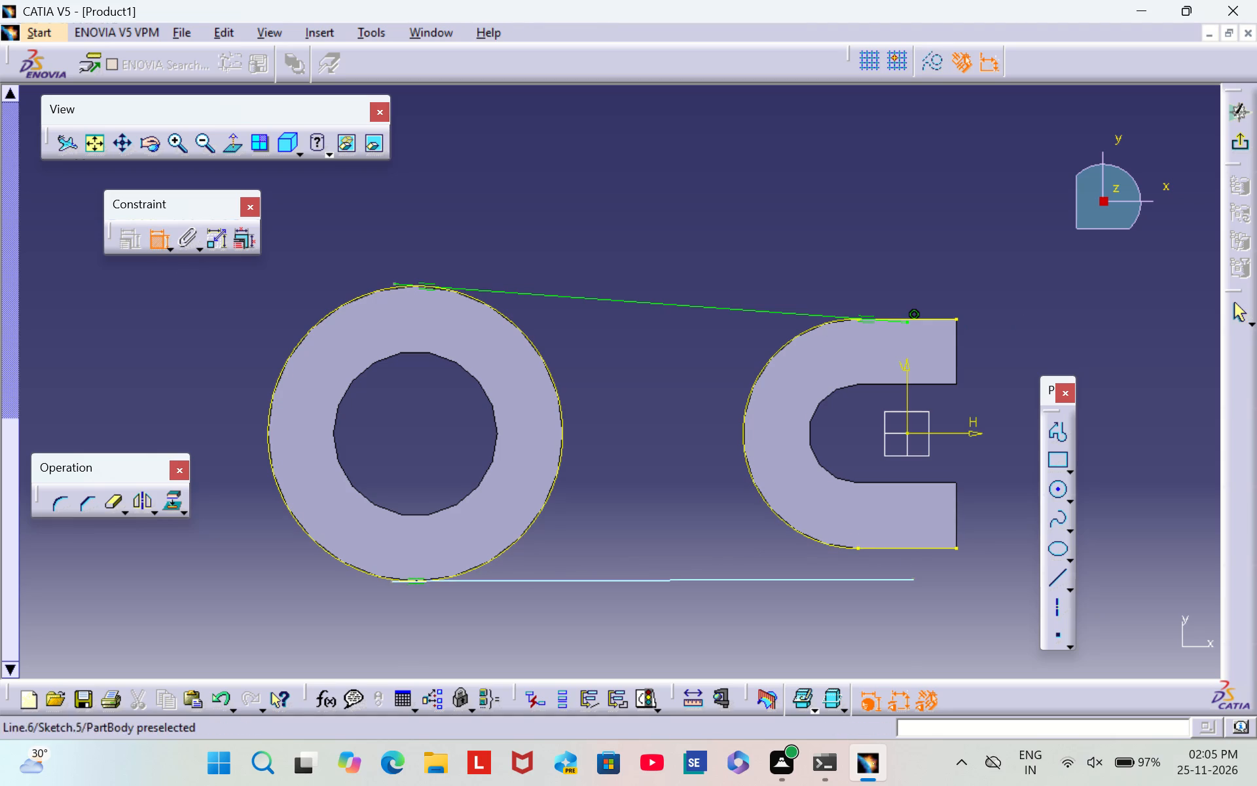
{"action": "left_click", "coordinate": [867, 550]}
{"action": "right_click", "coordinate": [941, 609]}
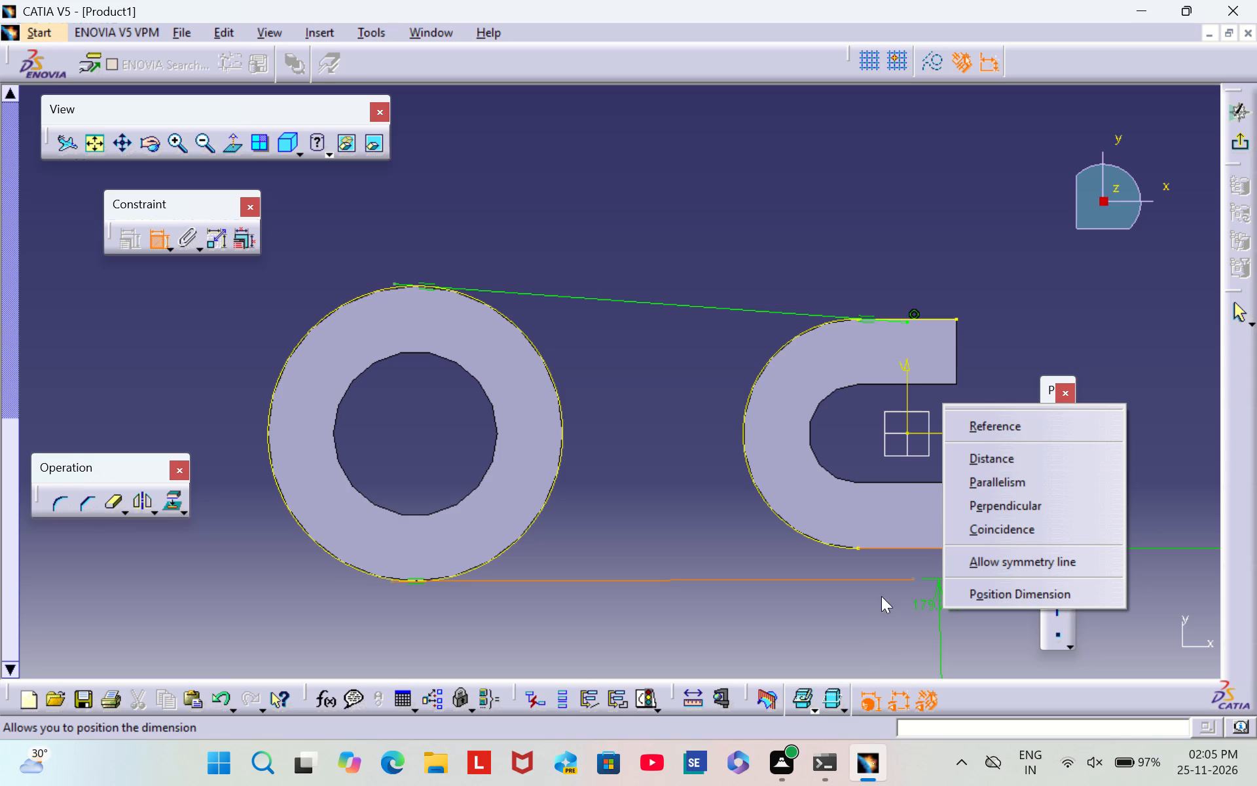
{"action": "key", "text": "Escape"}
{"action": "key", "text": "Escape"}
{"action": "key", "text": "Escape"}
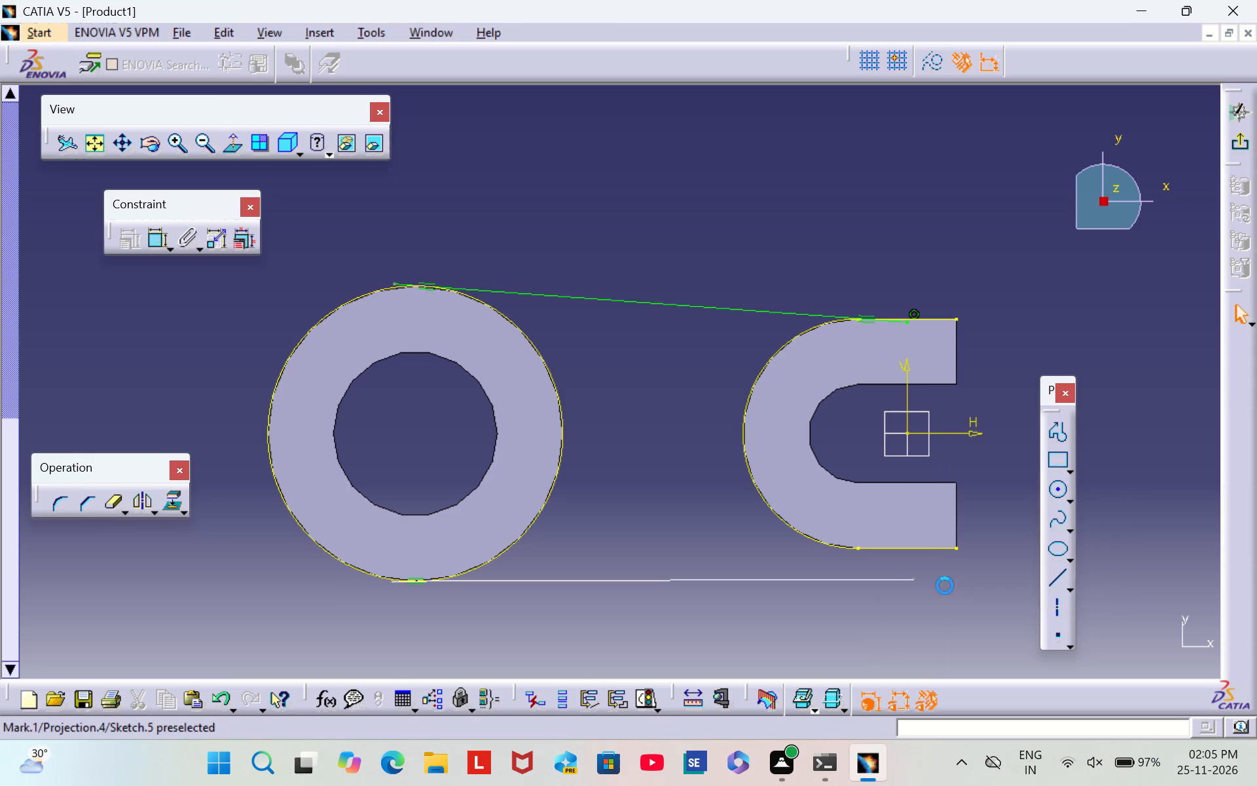
Constrain the lower line tangent to the U-shaped block's projected arc.
{"action": "double_click", "coordinate": [152, 232]}
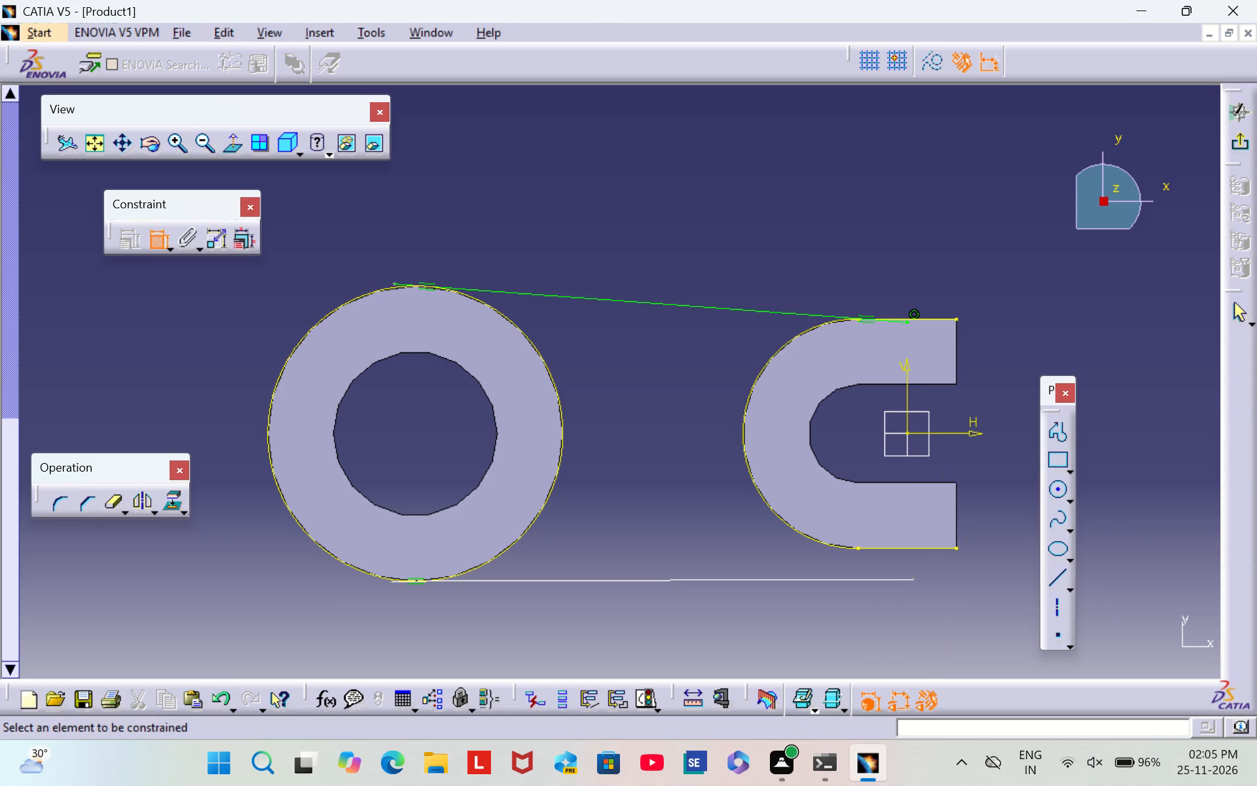
{"action": "left_click", "coordinate": [820, 540]}
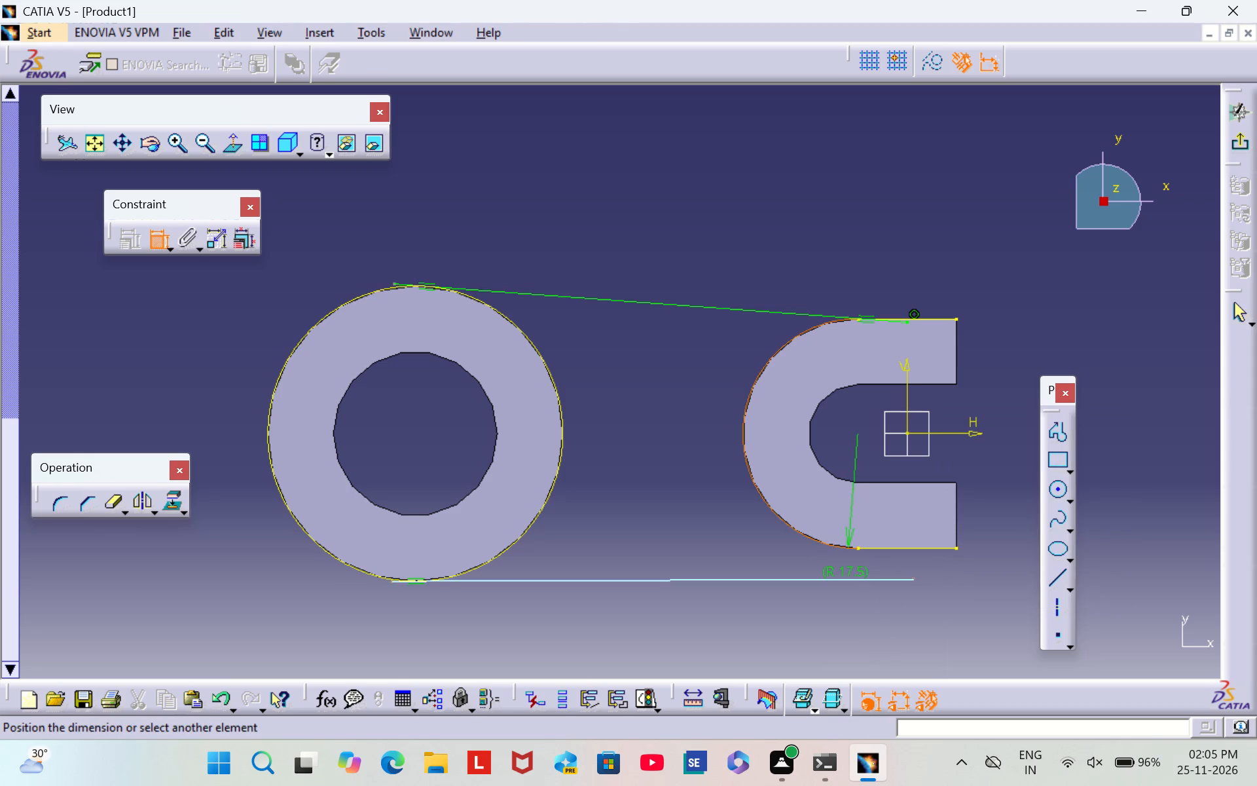
{"action": "left_click", "coordinate": [841, 581]}
{"action": "right_click", "coordinate": [854, 512]}
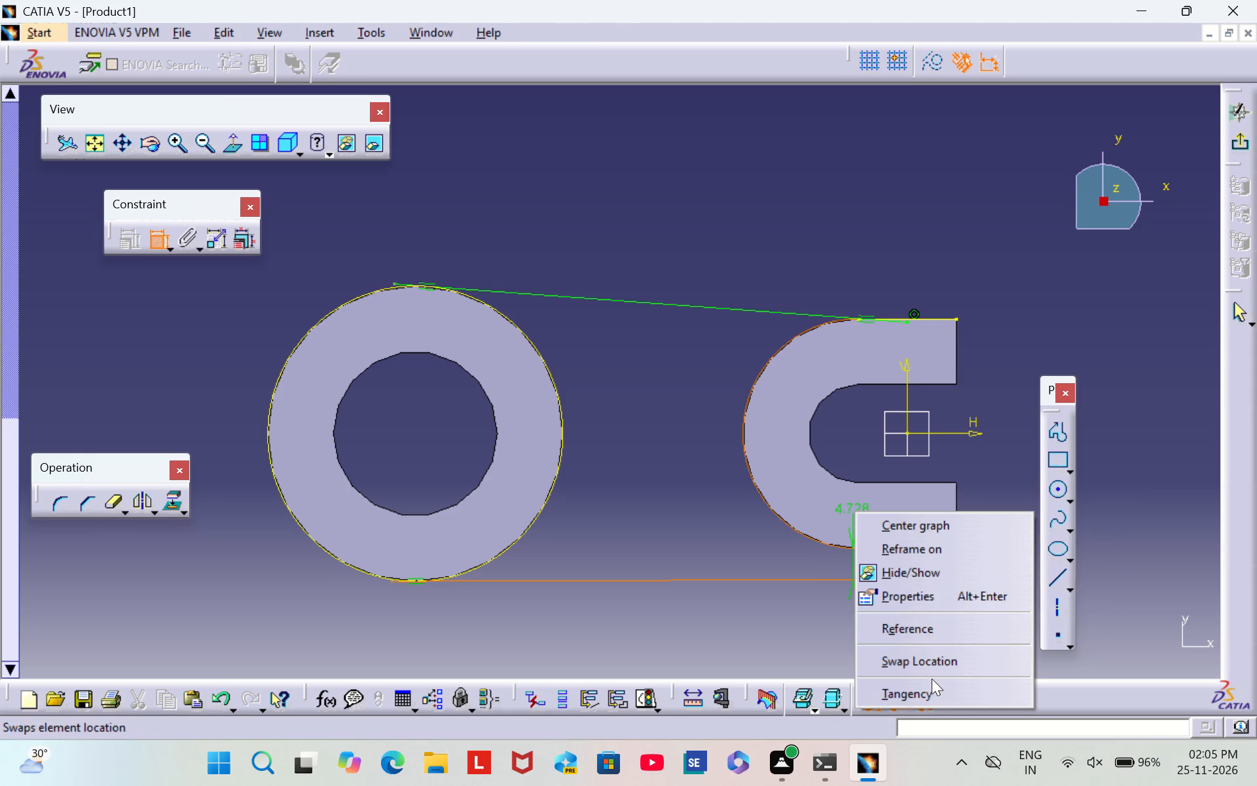
{"action": "left_click", "coordinate": [934, 694]}
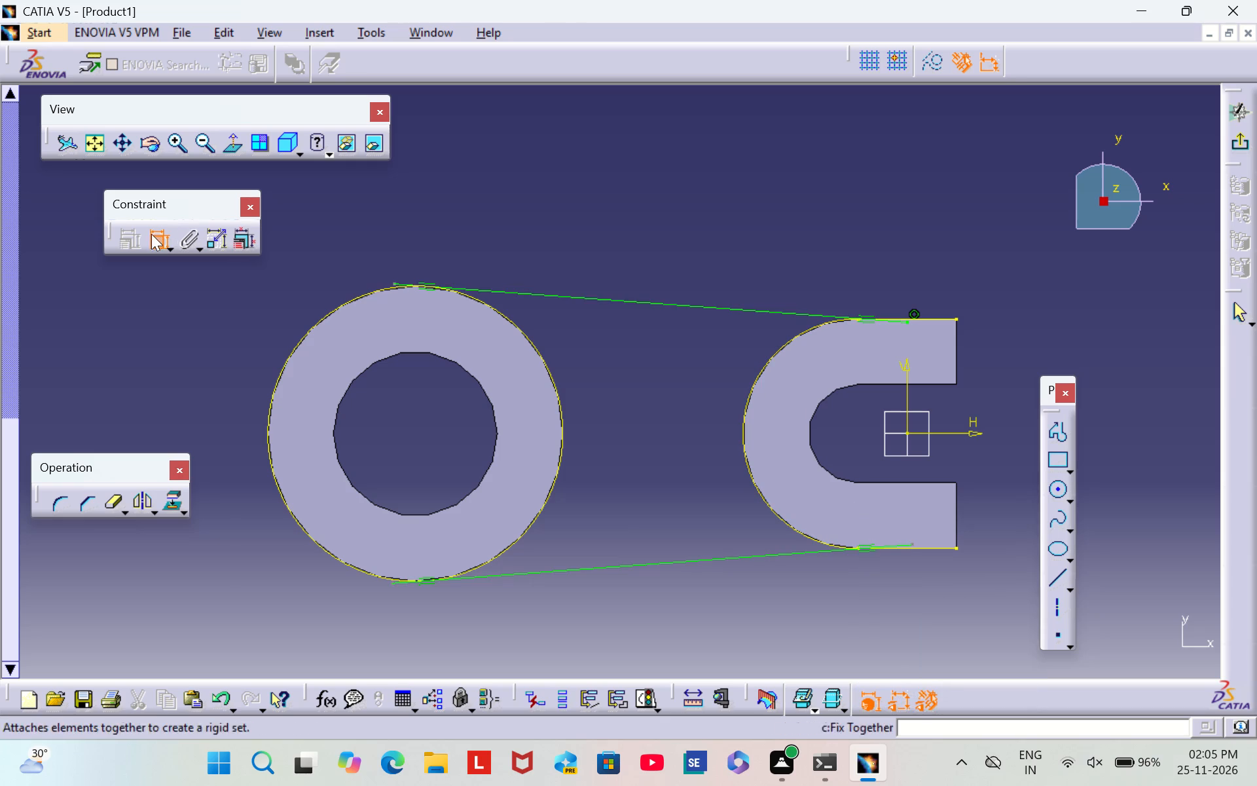
Quick-trim the U-shaped block's projected straight edges and the ends of both tangent lines that overrun its arc.
{"action": "triple_click", "coordinate": [174, 136]}
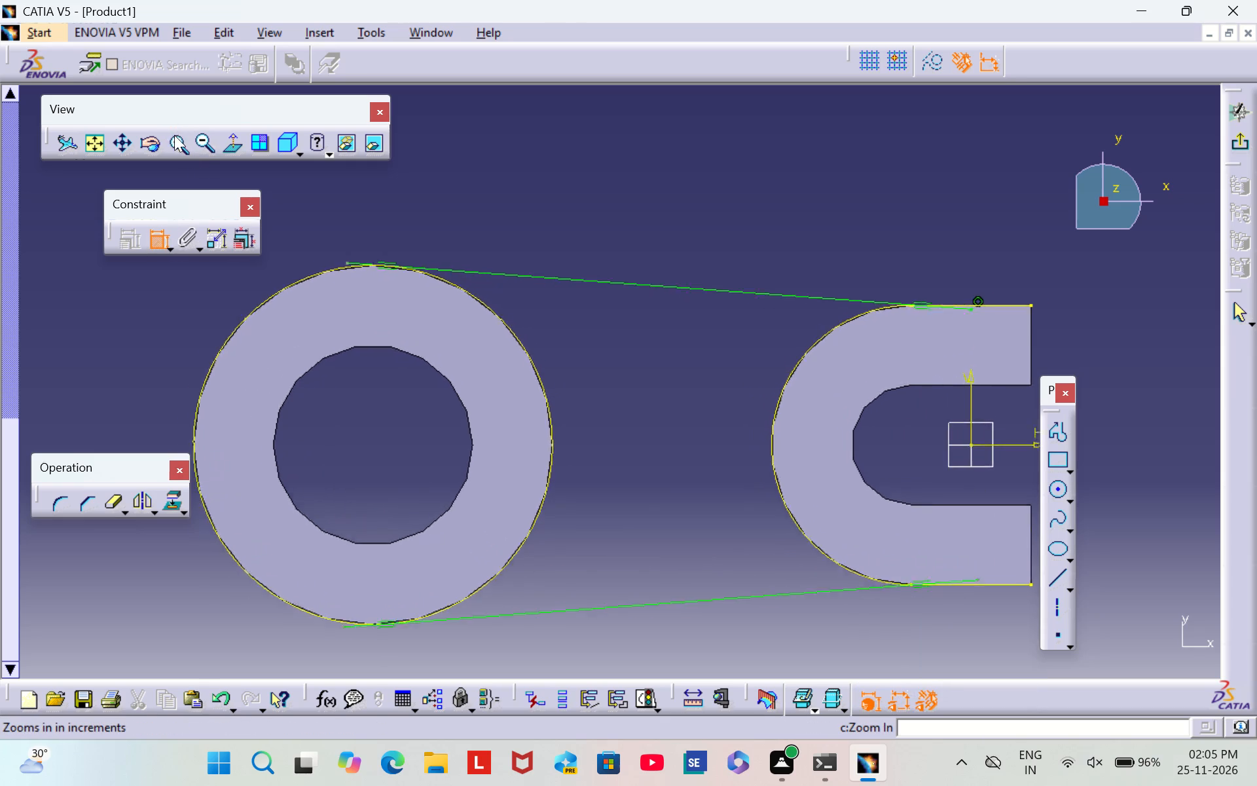
{"action": "triple_click", "coordinate": [174, 135]}
{"action": "left_click", "coordinate": [174, 134]}
{"action": "middle_click_drag", "start_coordinate": [840, 454], "coordinate": [399, 641]}
{"action": "double_click", "coordinate": [113, 510]}
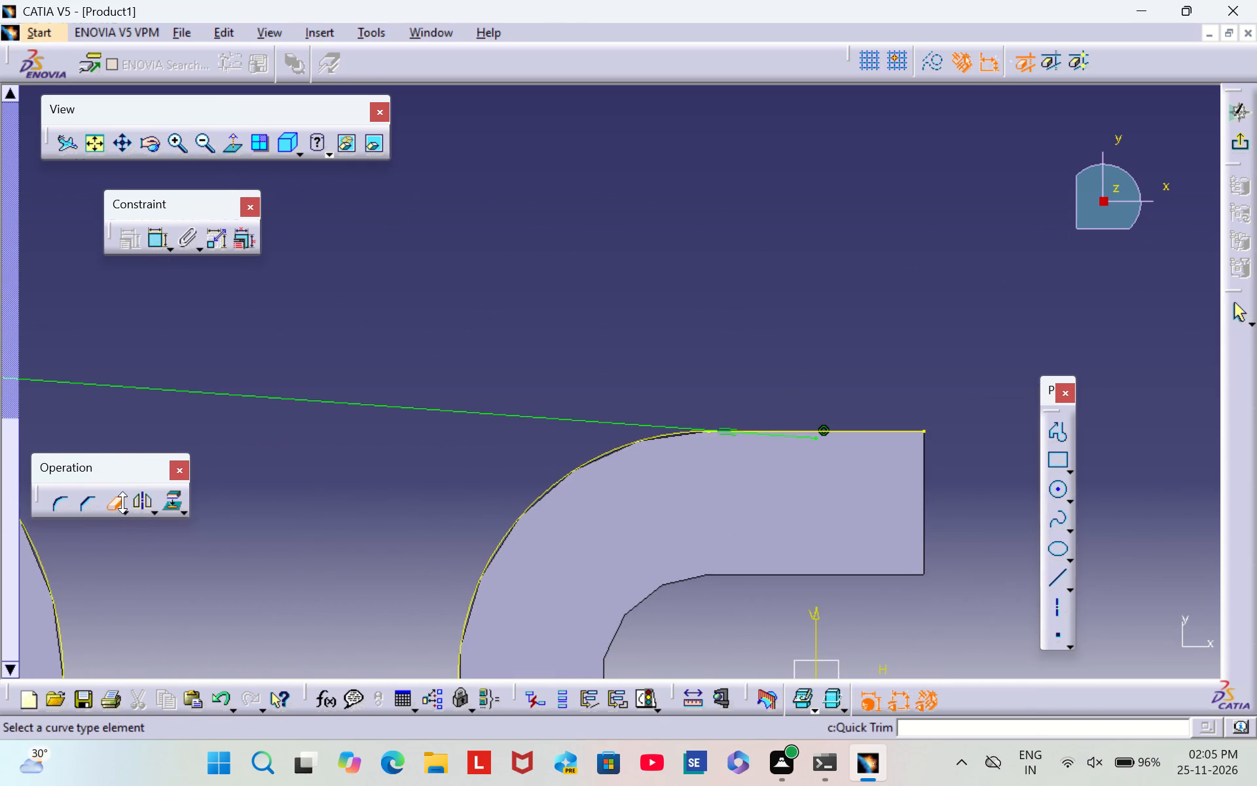
{"action": "left_click", "coordinate": [824, 429]}
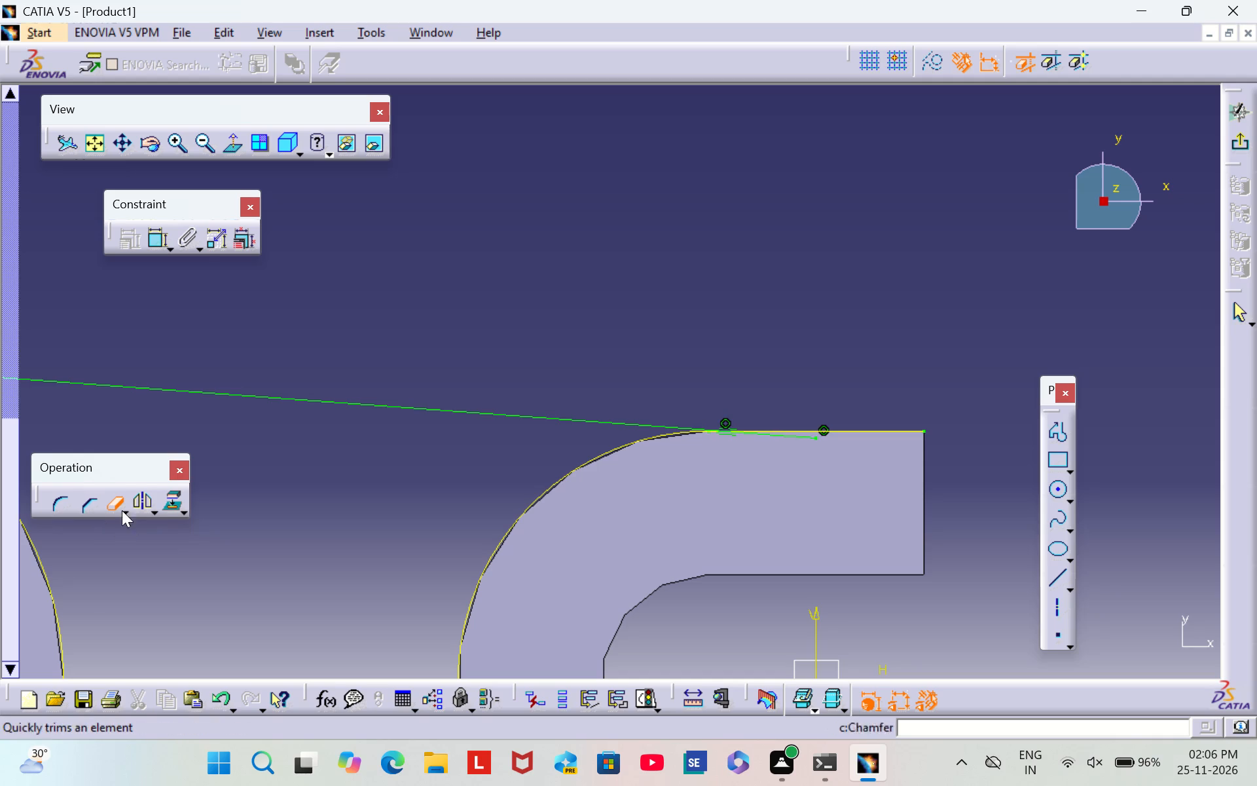
{"action": "left_click", "coordinate": [778, 436]}
{"action": "middle_click_drag", "start_coordinate": [756, 578], "coordinate": [836, 264]}
{"action": "middle_click_drag", "start_coordinate": [800, 626], "coordinate": [769, 491]}
{"action": "scroll", "coordinate": [795, 607], "scroll_direction": "down", "scroll_amount": 1}
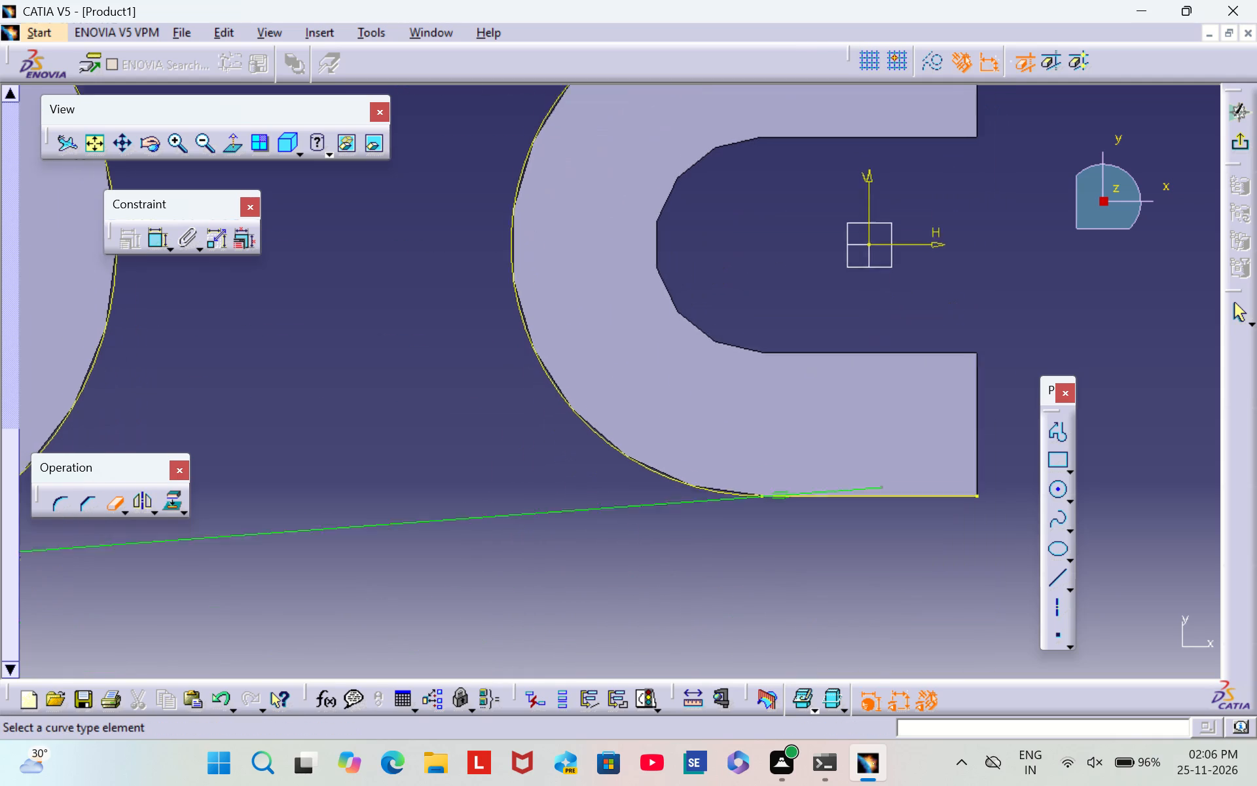
{"action": "middle_click_drag", "start_coordinate": [769, 491], "coordinate": [769, 490]}
{"action": "left_click", "coordinate": [882, 484]}
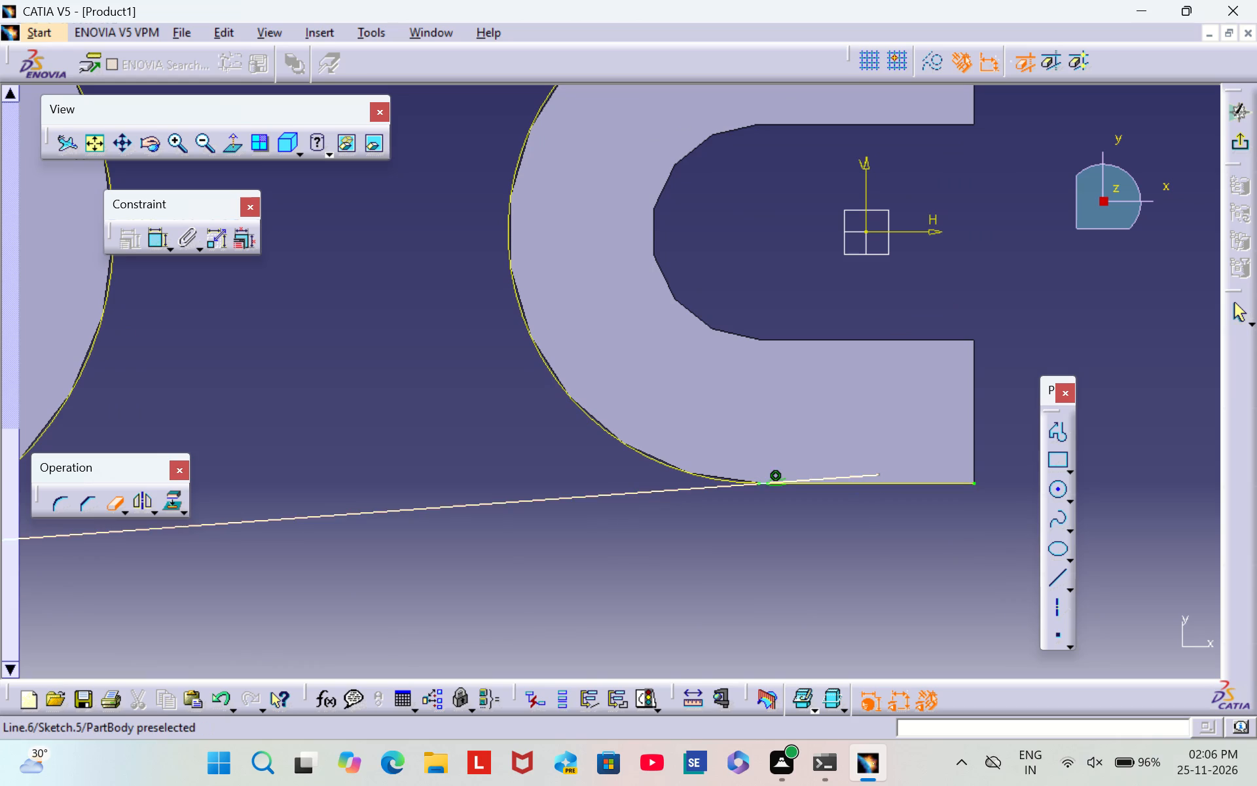
{"action": "left_click", "coordinate": [829, 474]}
{"action": "left_click", "coordinate": [831, 477]}
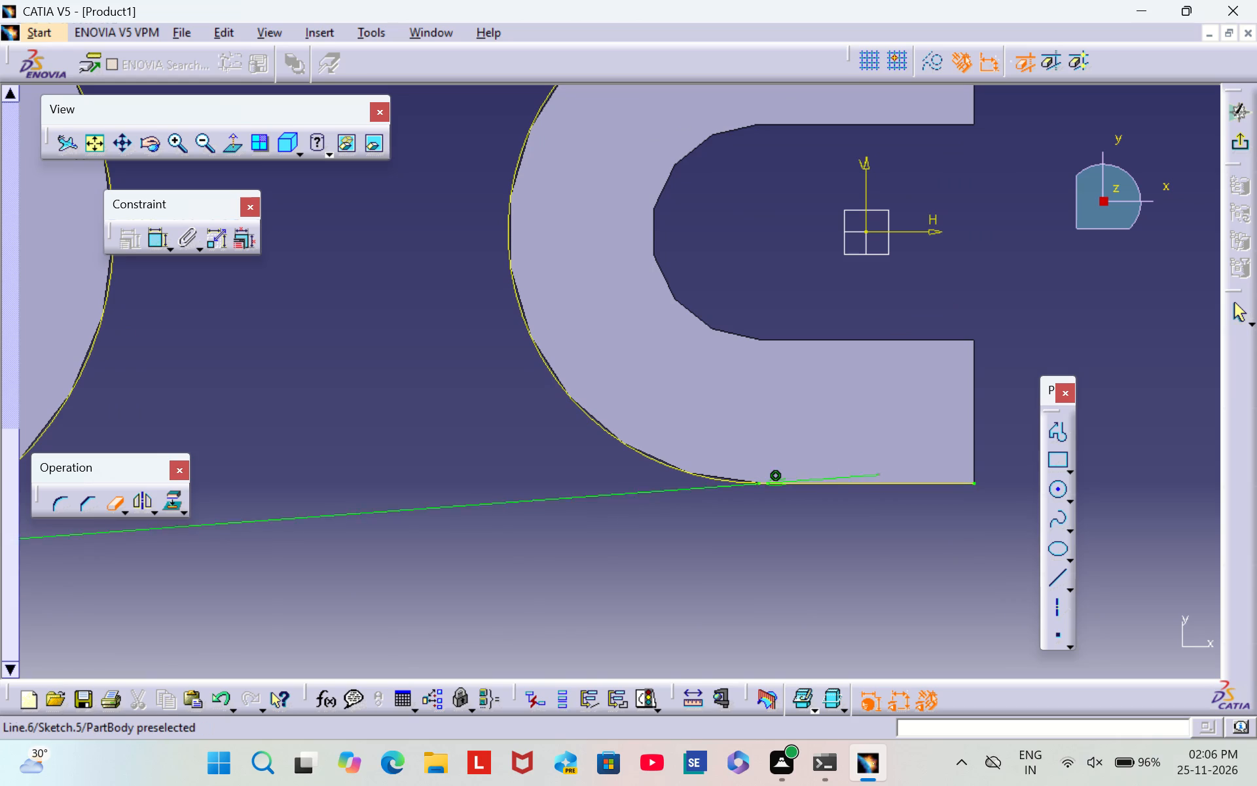
Trim both lines' overhangs at the cylinder and the projected circle's portion facing away from the U-shaped block, and exit the sketch.
{"action": "middle_click_drag", "start_coordinate": [449, 418], "coordinate": [867, 536]}
{"action": "middle_click_drag", "start_coordinate": [745, 512], "coordinate": [873, 437]}
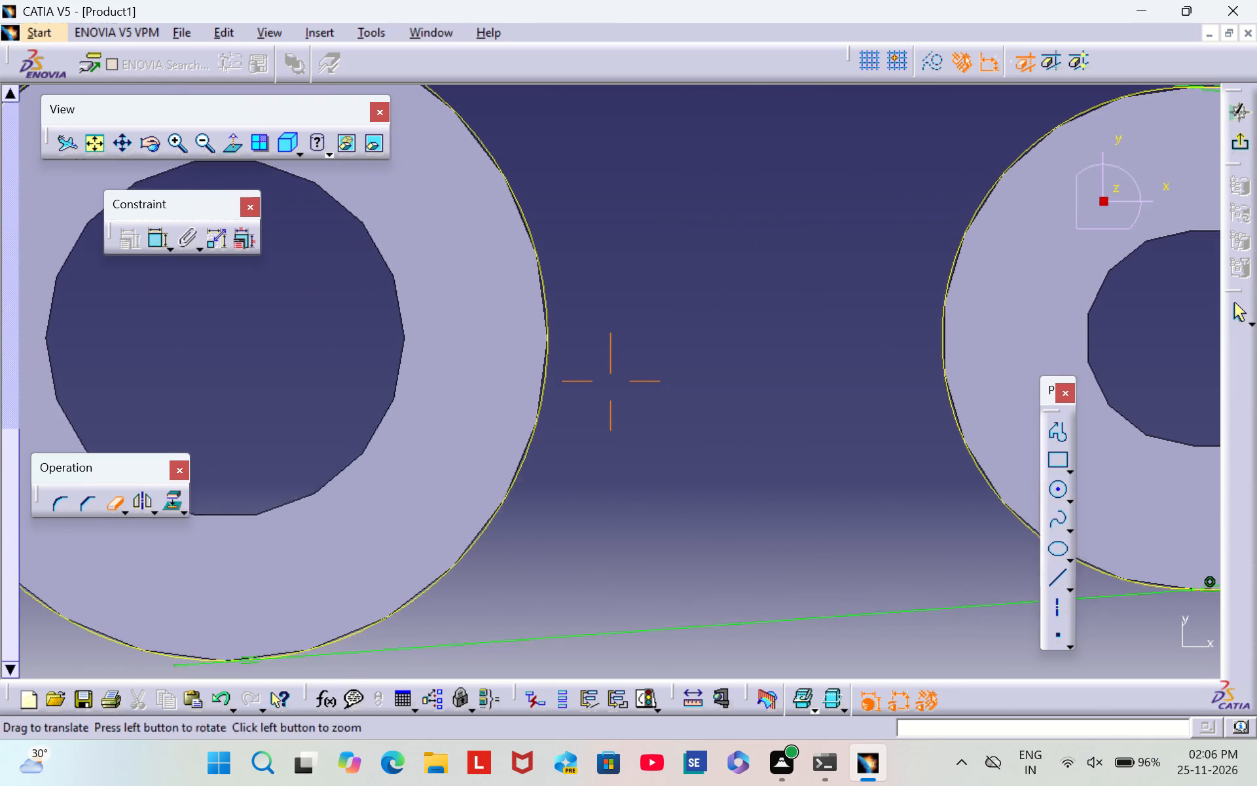
{"action": "middle_click_drag", "start_coordinate": [873, 437], "coordinate": [998, 388]}
{"action": "middle_click_drag", "start_coordinate": [669, 599], "coordinate": [815, 646]}
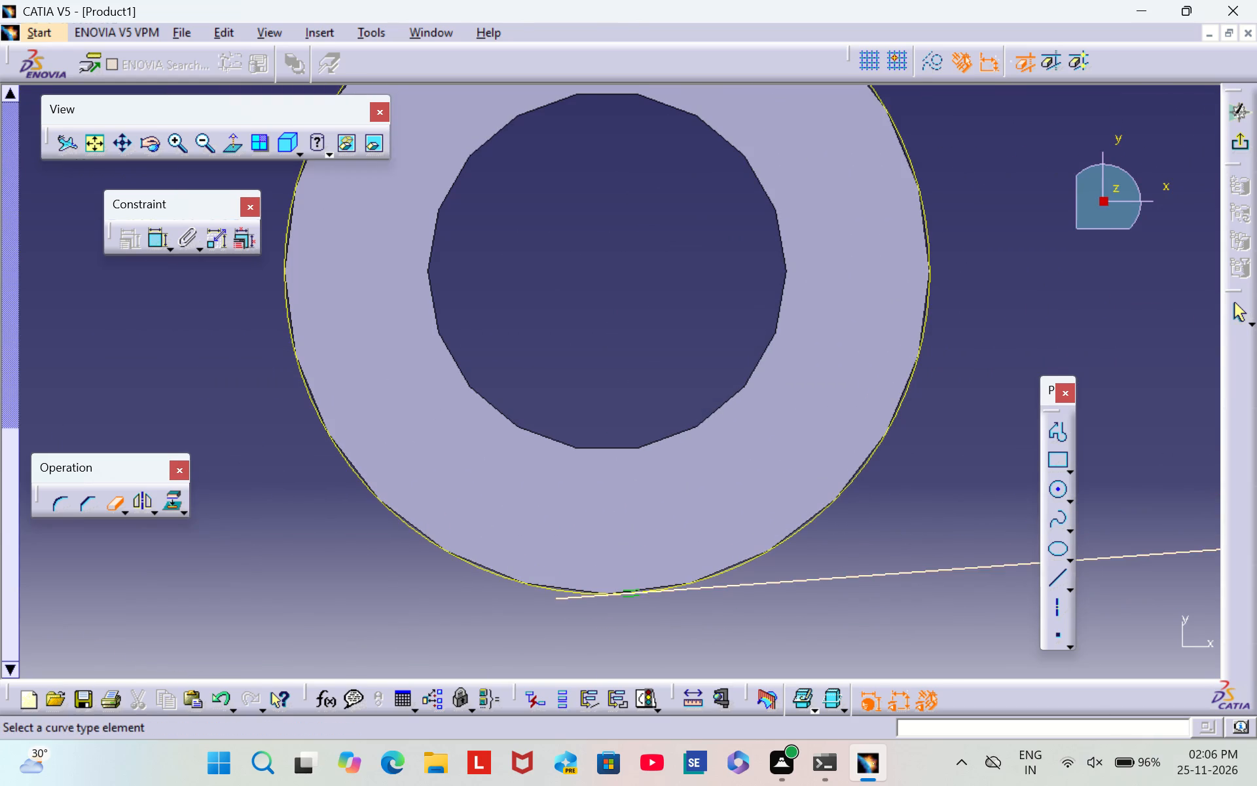
{"action": "left_click", "coordinate": [578, 596]}
{"action": "middle_click_drag", "start_coordinate": [695, 422], "coordinate": [718, 543]}
{"action": "scroll", "coordinate": [695, 421], "scroll_direction": "down", "scroll_amount": 1}
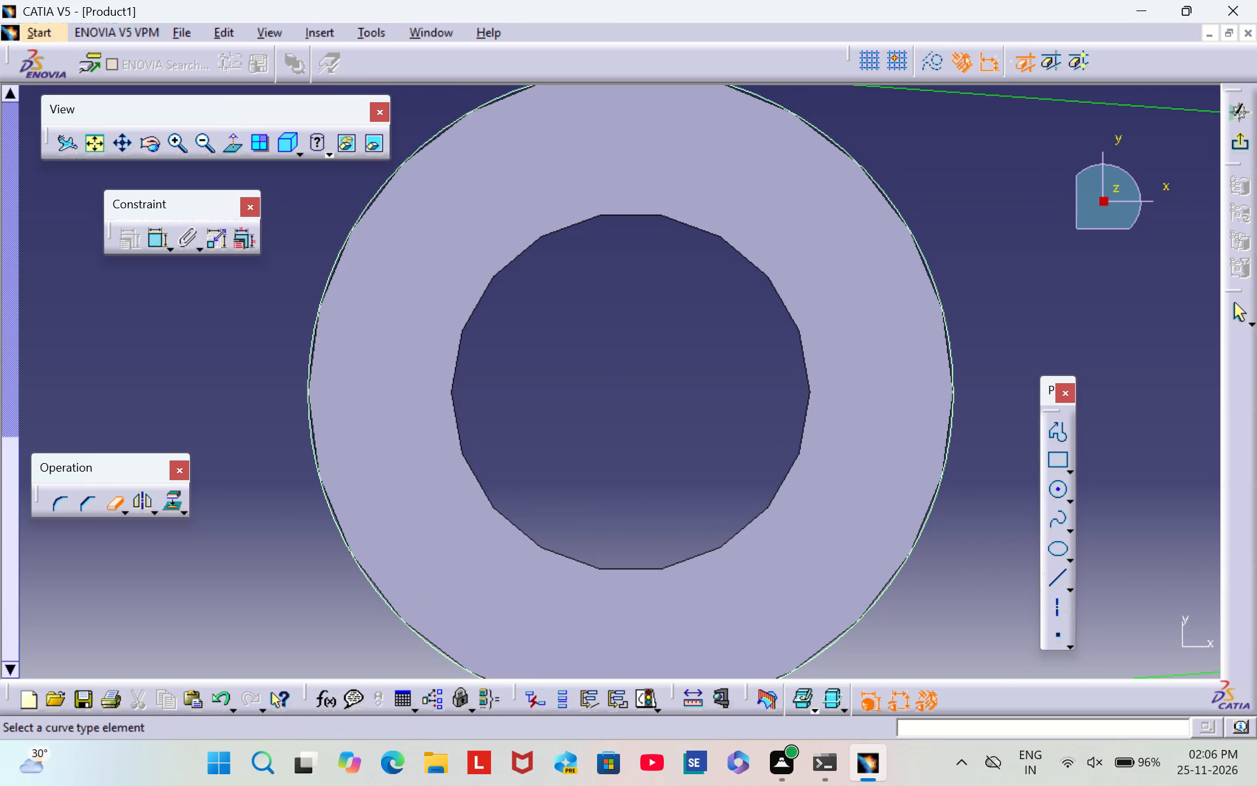
{"action": "left_click", "coordinate": [305, 376]}
{"action": "middle_click_drag", "start_coordinate": [706, 379], "coordinate": [670, 607]}
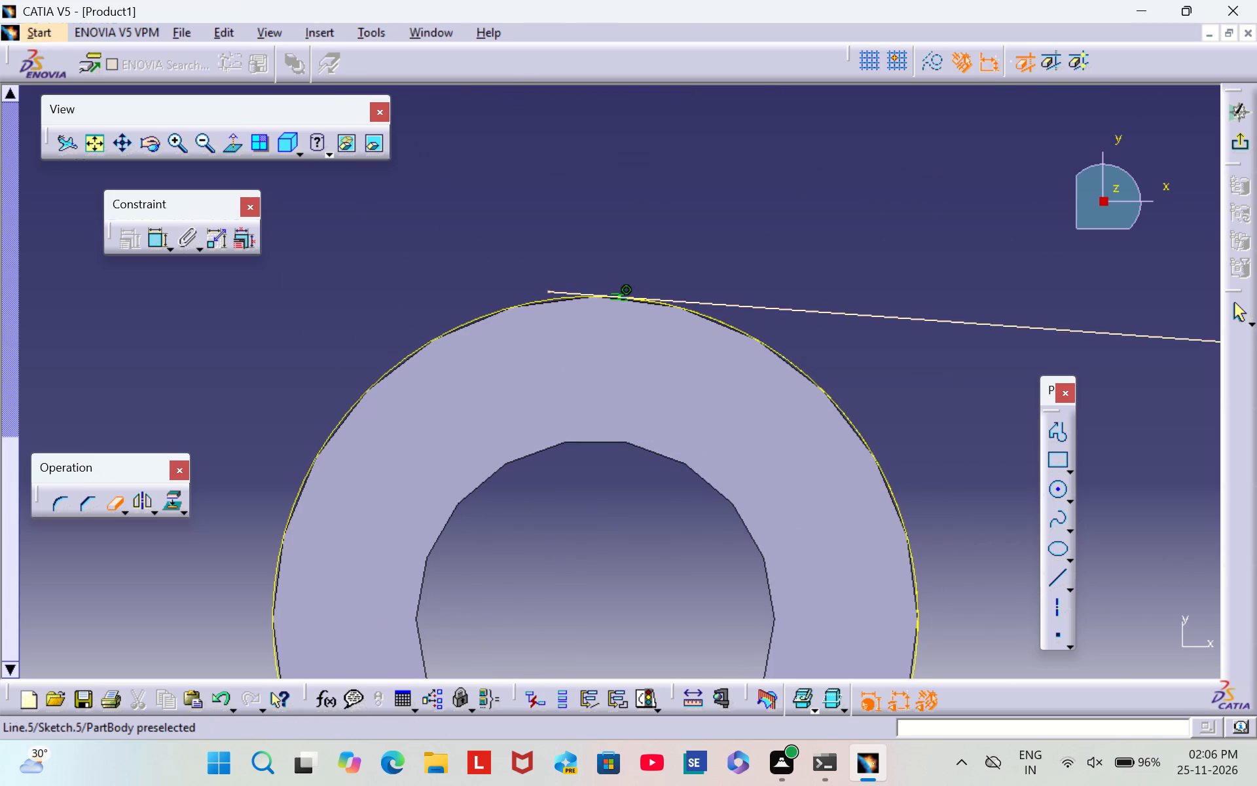
{"action": "left_click", "coordinate": [562, 286]}
{"action": "left_click", "coordinate": [551, 291]}
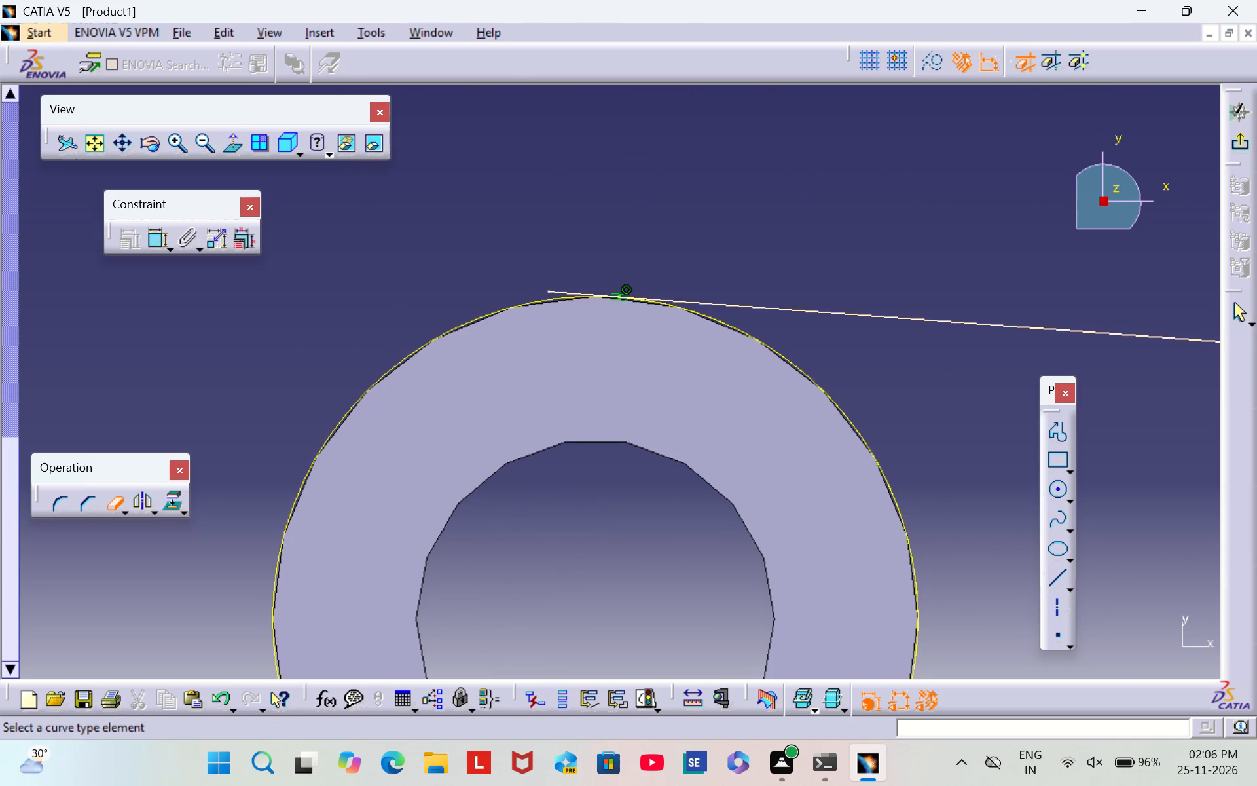
{"action": "left_click", "coordinate": [558, 295]}
{"action": "triple_click", "coordinate": [205, 143]}
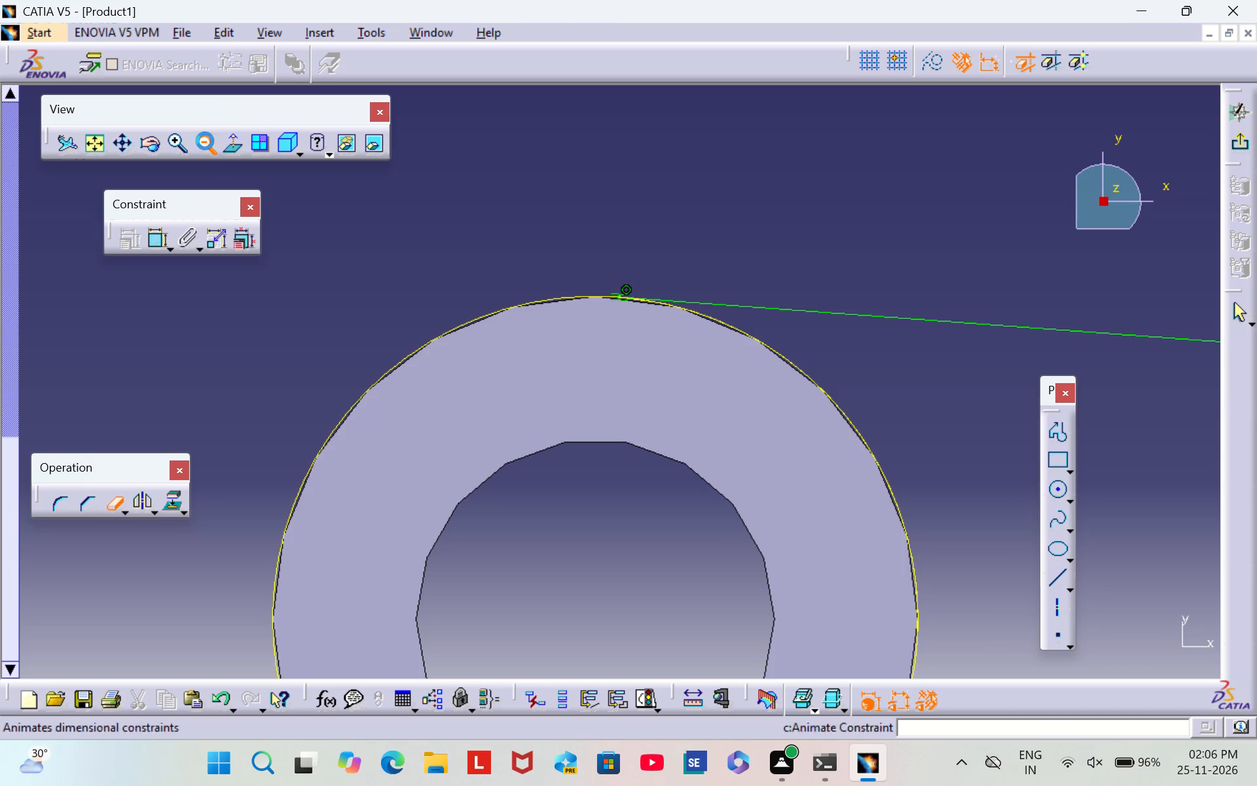
{"action": "triple_click", "coordinate": [205, 140]}
{"action": "double_click", "coordinate": [205, 140]}
{"action": "left_click", "coordinate": [205, 141]}
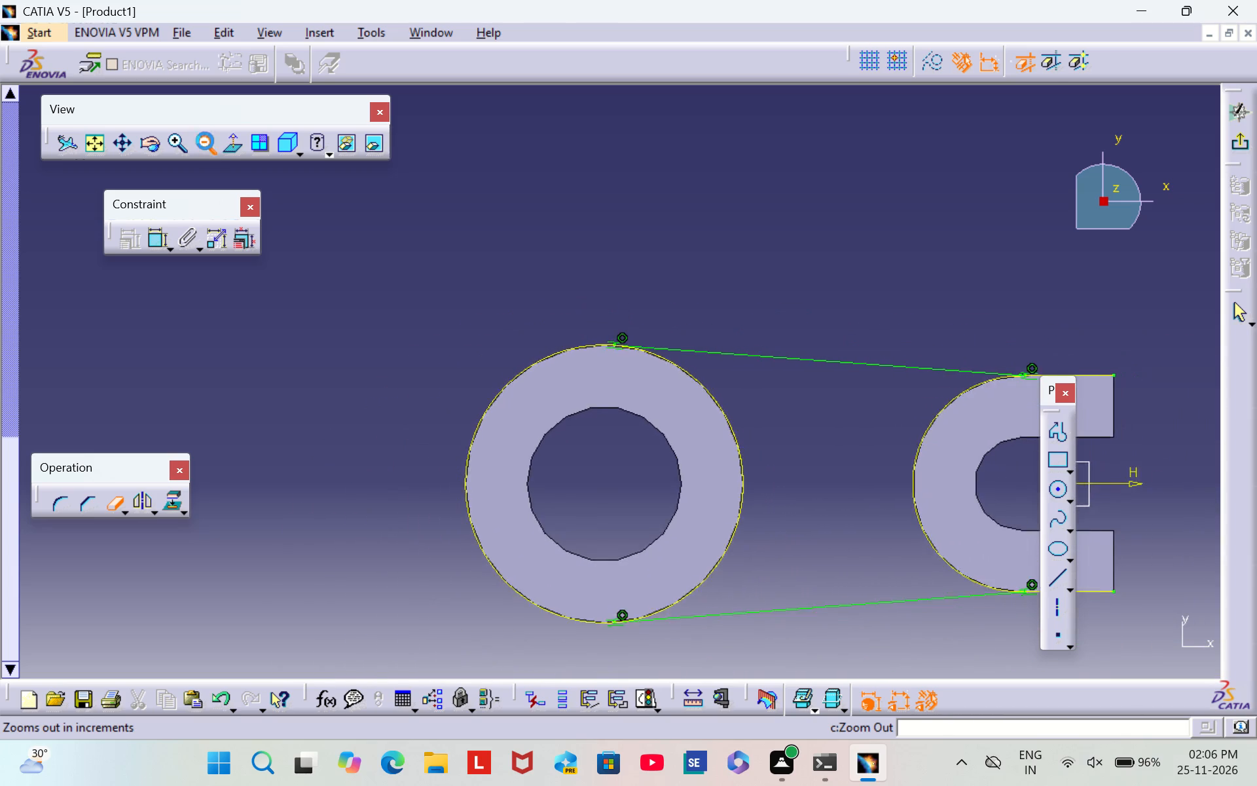
{"action": "left_click", "coordinate": [1235, 143]}
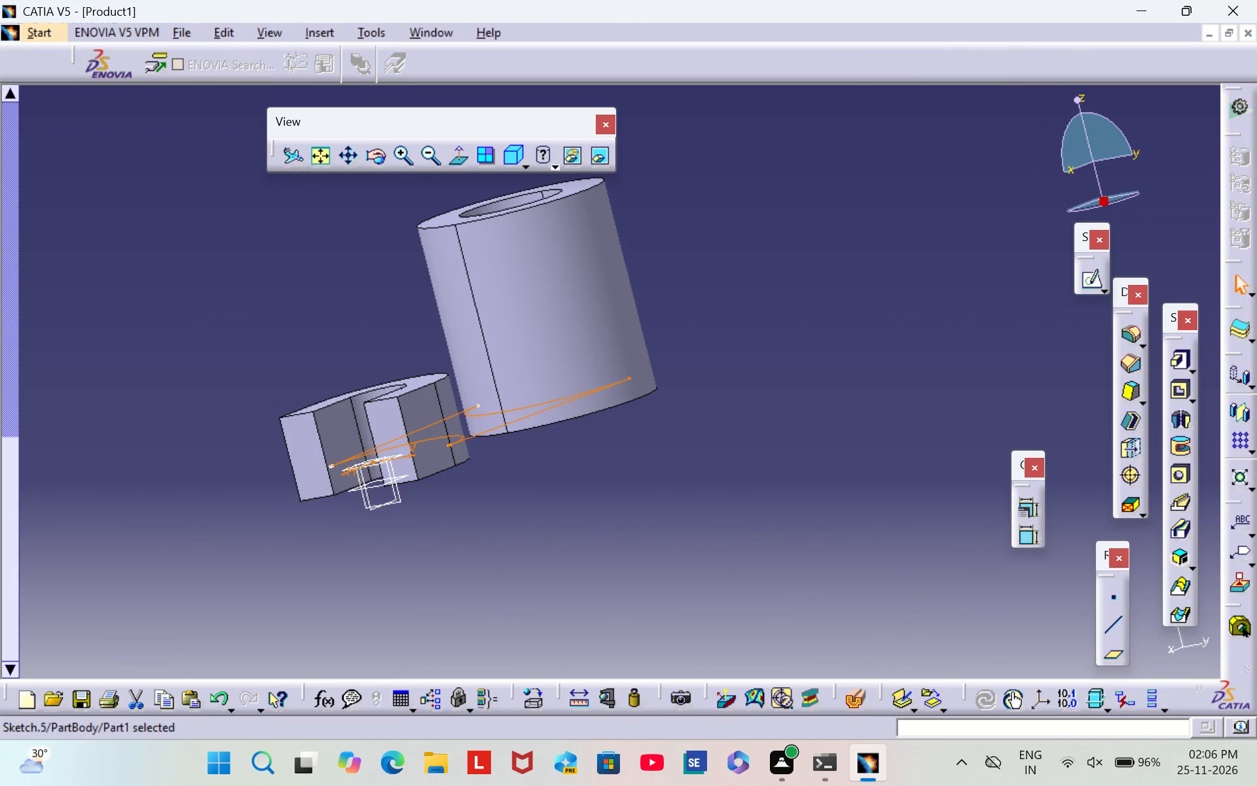
Examine the web profile between the two bodies, reopening its sketch to check it and leaving it again.
{"action": "scroll", "coordinate": [185, 473], "scroll_direction": "down", "scroll_amount": 1}
{"action": "middle_click_drag", "start_coordinate": [185, 472], "coordinate": [670, 533]}
{"action": "right_click_drag", "start_coordinate": [185, 472], "coordinate": [670, 533]}
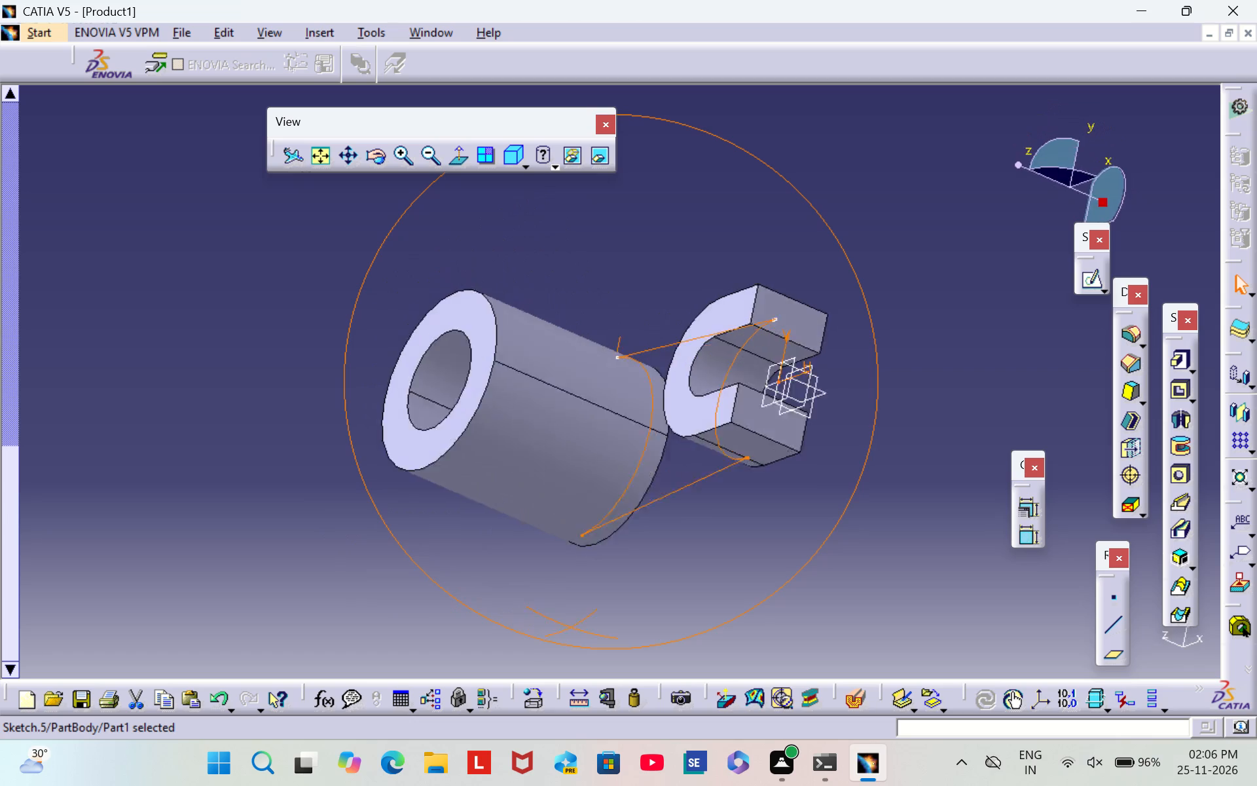
{"action": "middle_click_drag", "start_coordinate": [670, 533], "coordinate": [849, 525]}
{"action": "right_click_drag", "start_coordinate": [670, 533], "coordinate": [849, 525]}
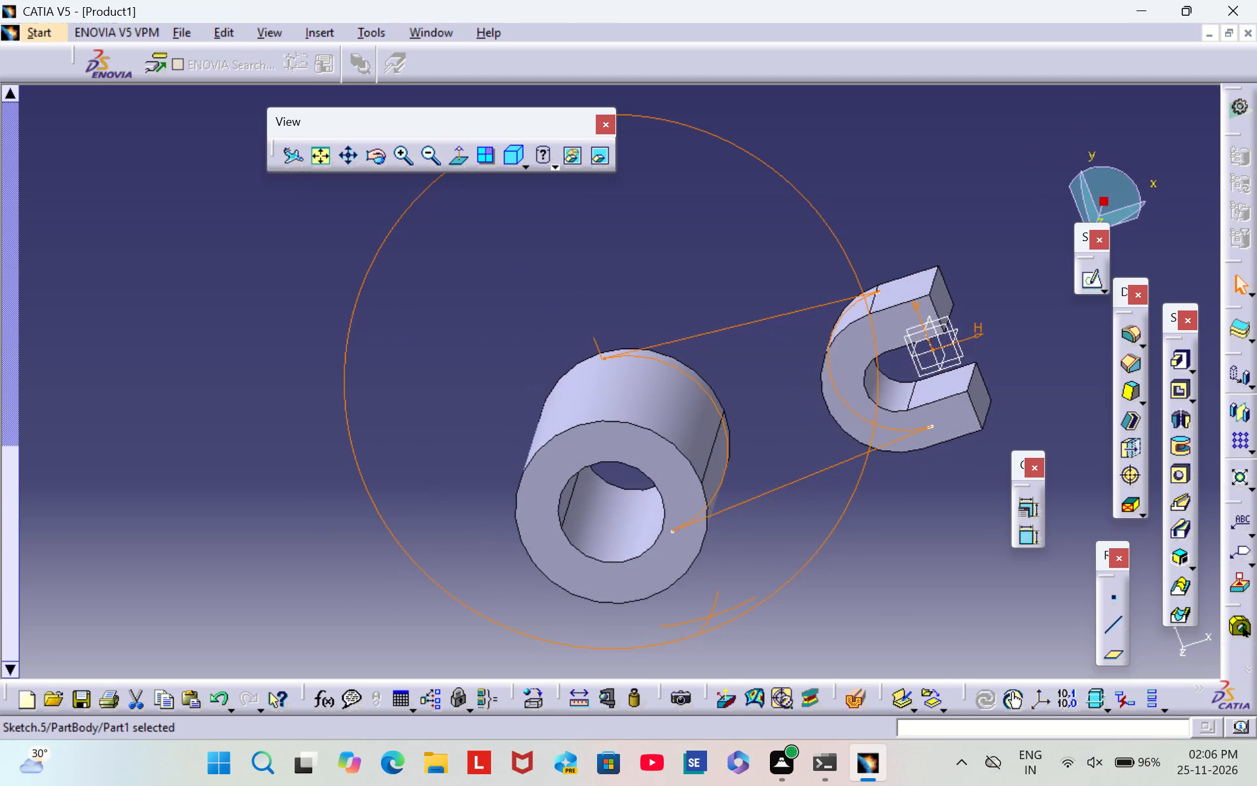
{"action": "middle_click_drag", "start_coordinate": [849, 525], "coordinate": [765, 529]}
{"action": "right_click_drag", "start_coordinate": [849, 525], "coordinate": [765, 529]}
{"action": "left_click", "coordinate": [952, 454]}
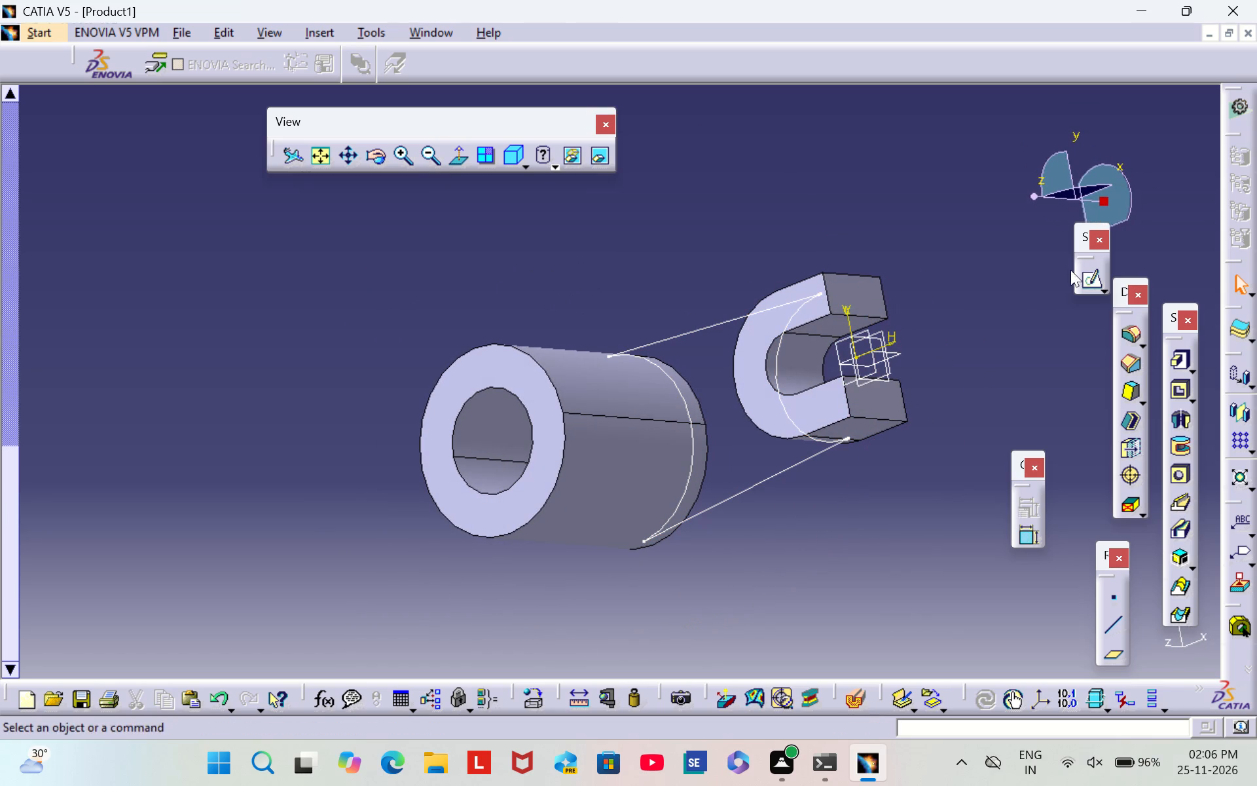
{"action": "left_click", "coordinate": [1087, 286]}
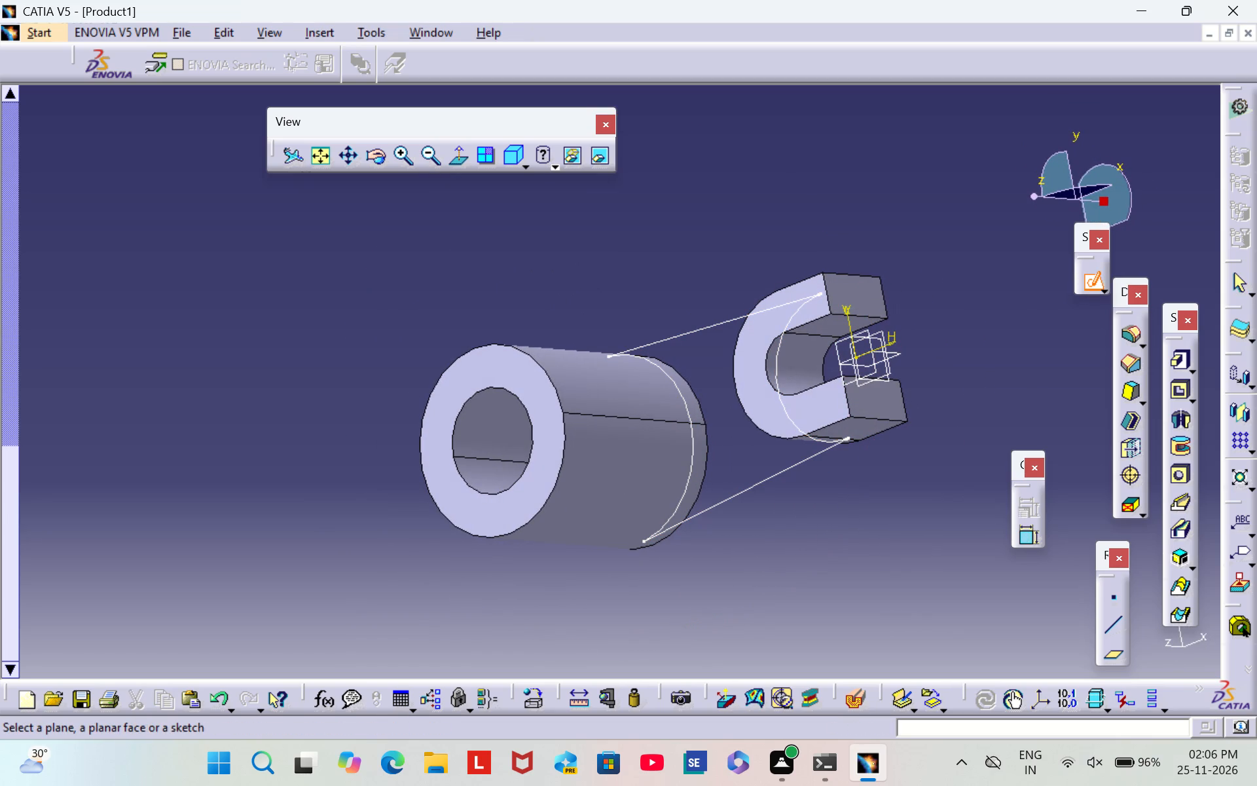
{"action": "left_click", "coordinate": [737, 489]}
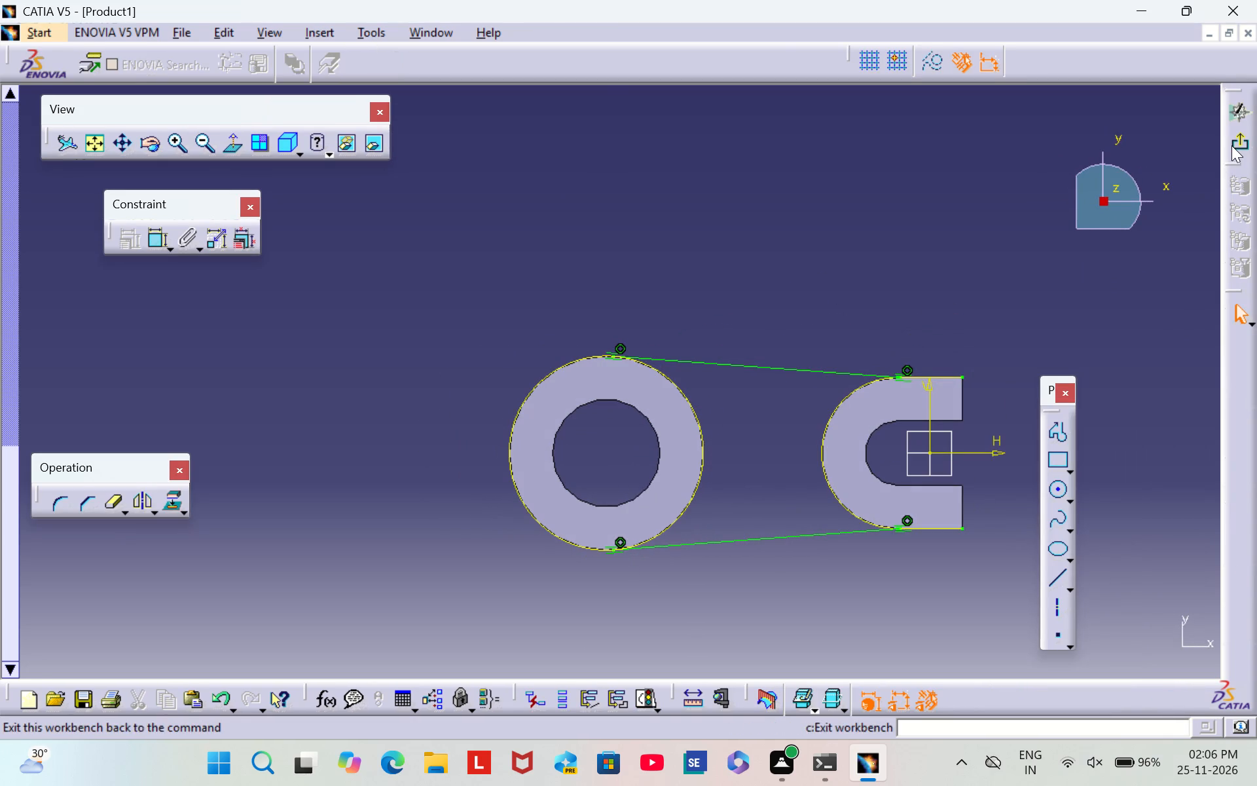
{"action": "left_click", "coordinate": [1231, 142]}
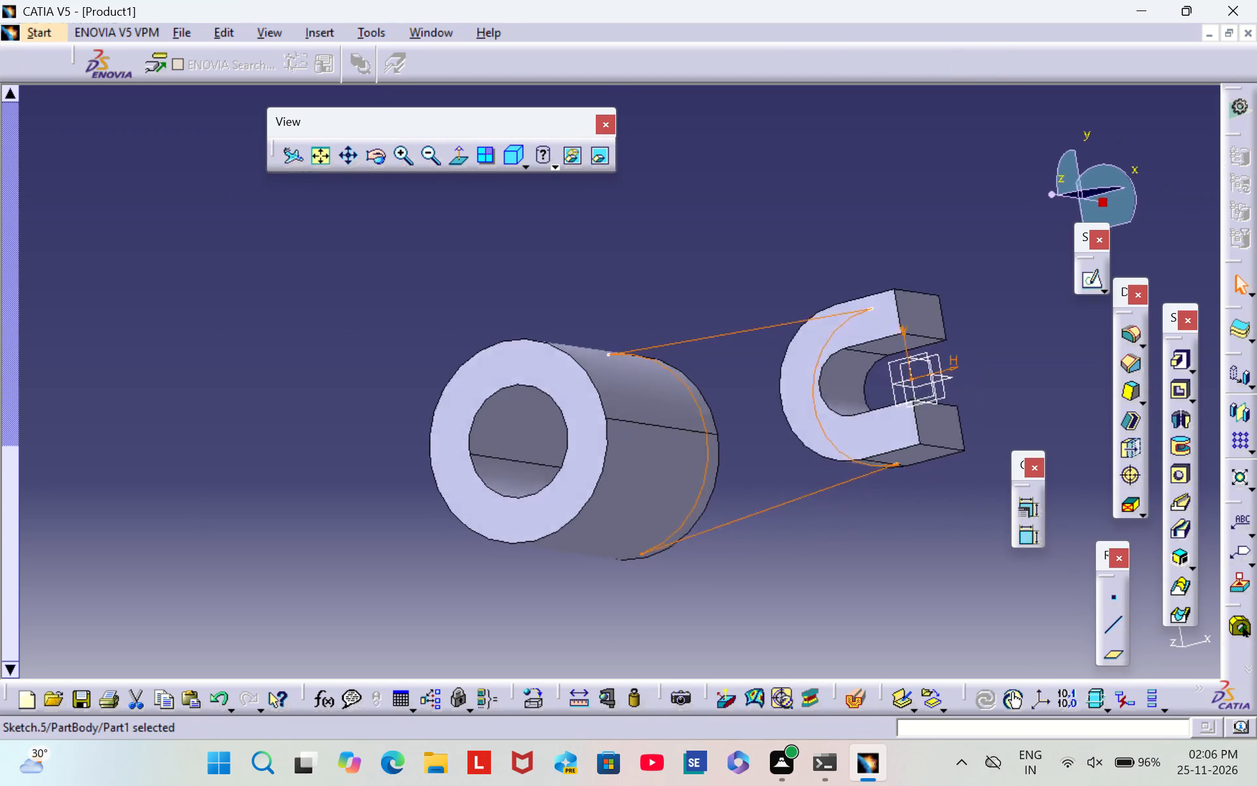
Pad the web sketch with a length of 10 mm.
{"action": "left_click", "coordinate": [1180, 361]}
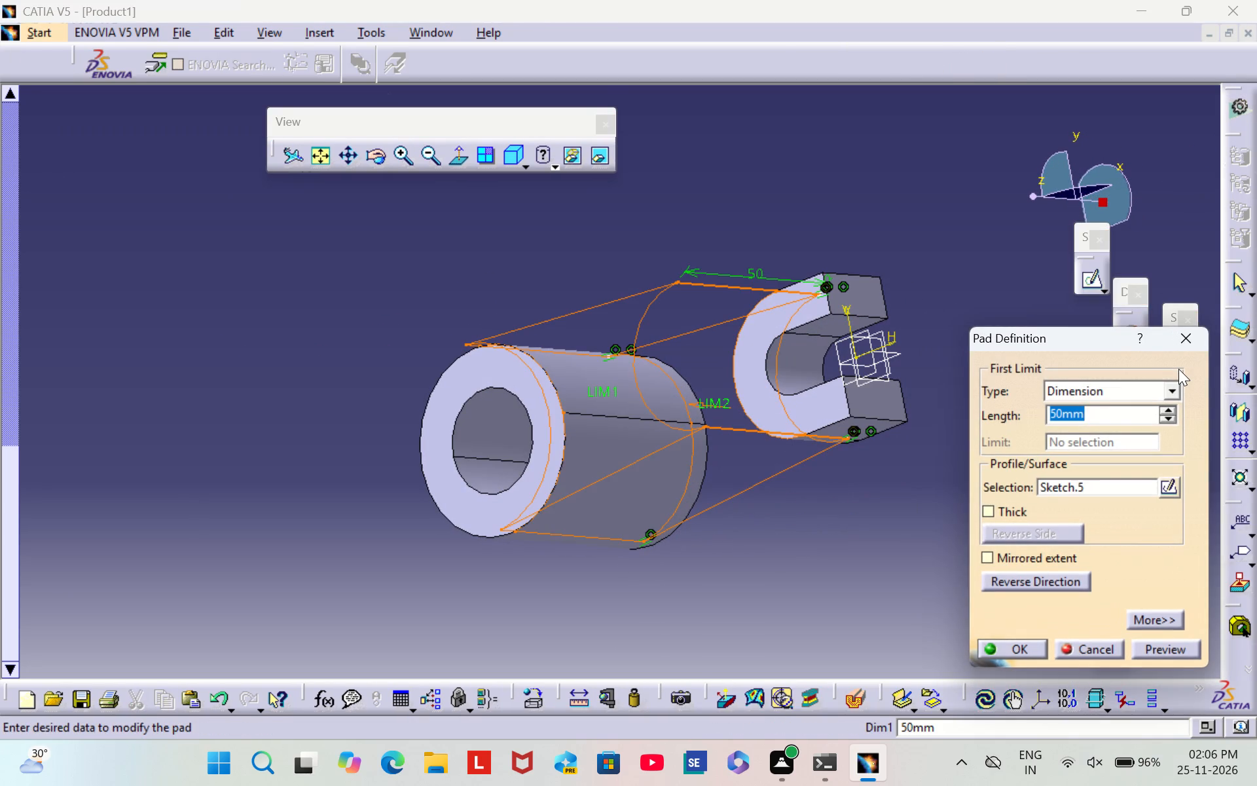
{"action": "key", "text": "BackSpace"}
{"action": "type", "text": "10"}
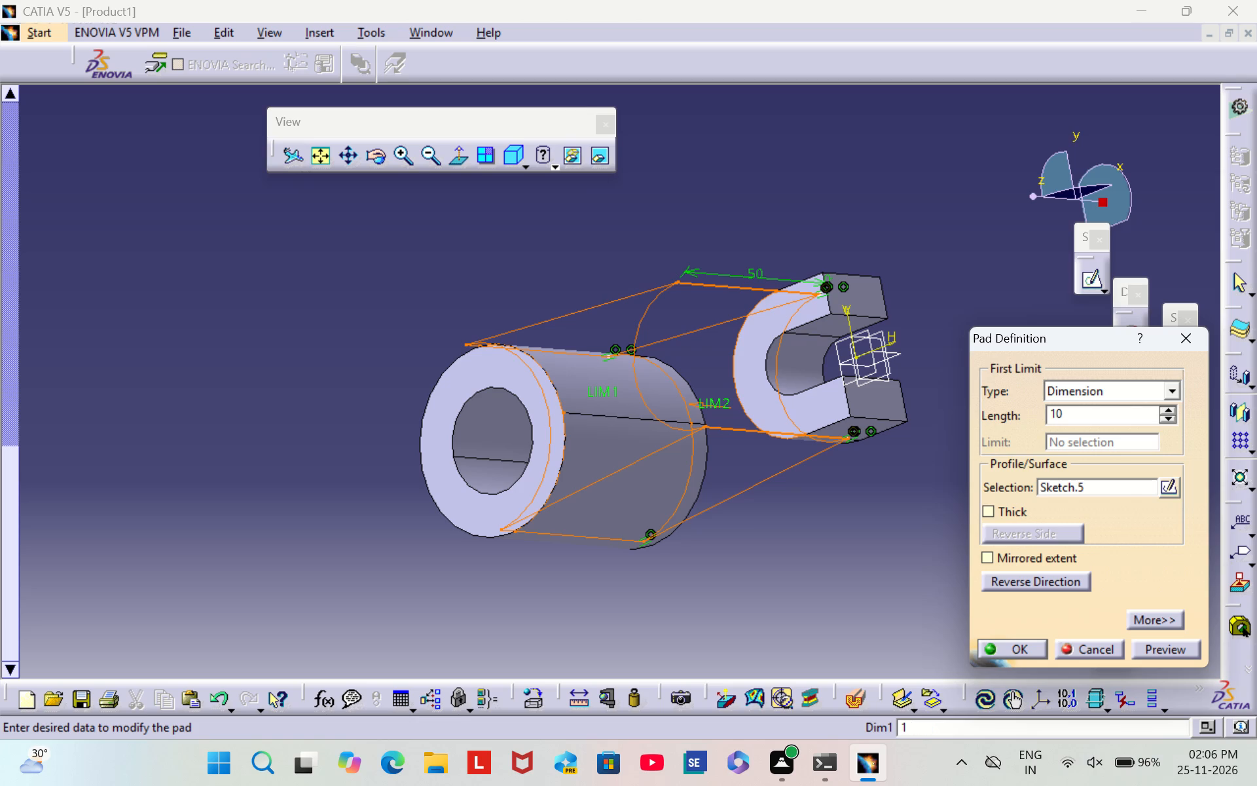
{"action": "key", "text": "Return"}
{"action": "left_click", "coordinate": [804, 216]}
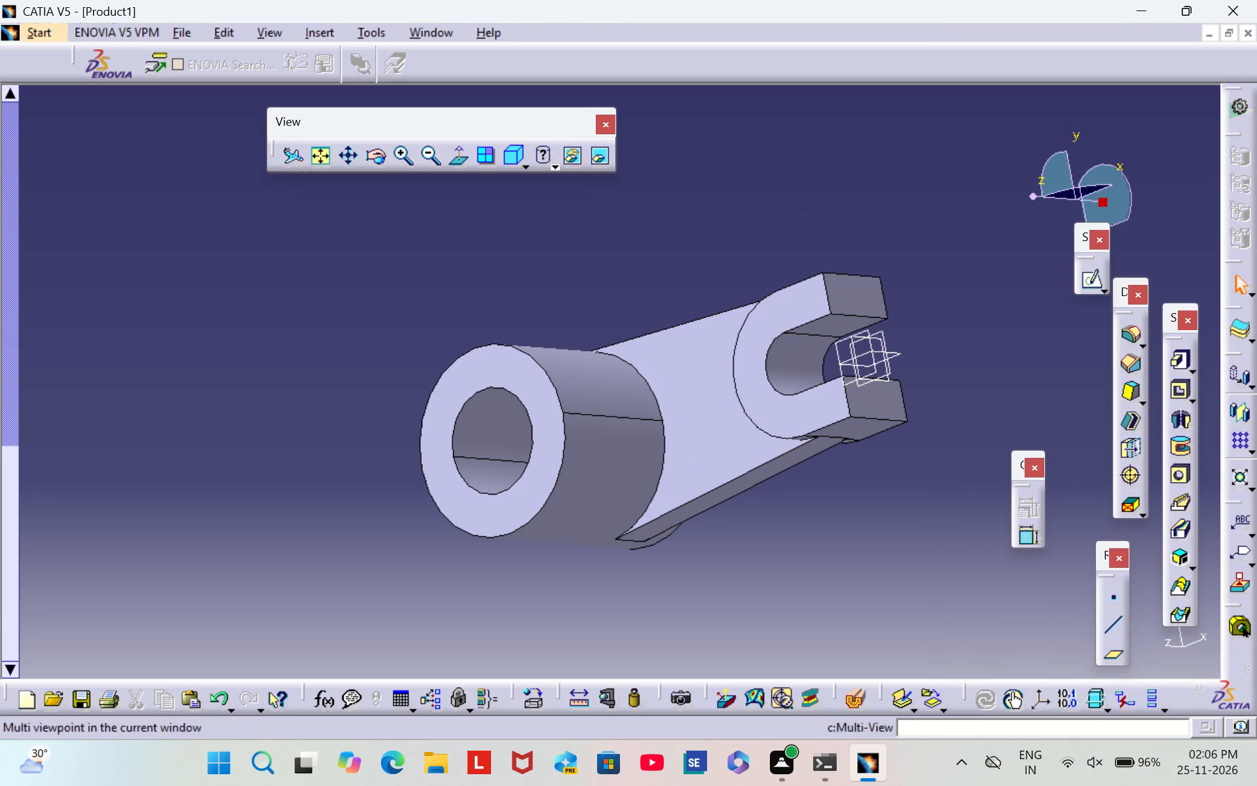
Examine the web and its joins to the cylinder and the U-shaped block from several angles.
{"action": "middle_click_drag", "start_coordinate": [283, 559], "coordinate": [571, 274]}
{"action": "scroll", "coordinate": [283, 559], "scroll_direction": "down", "scroll_amount": 1}
{"action": "right_click_drag", "start_coordinate": [283, 557], "coordinate": [571, 274]}
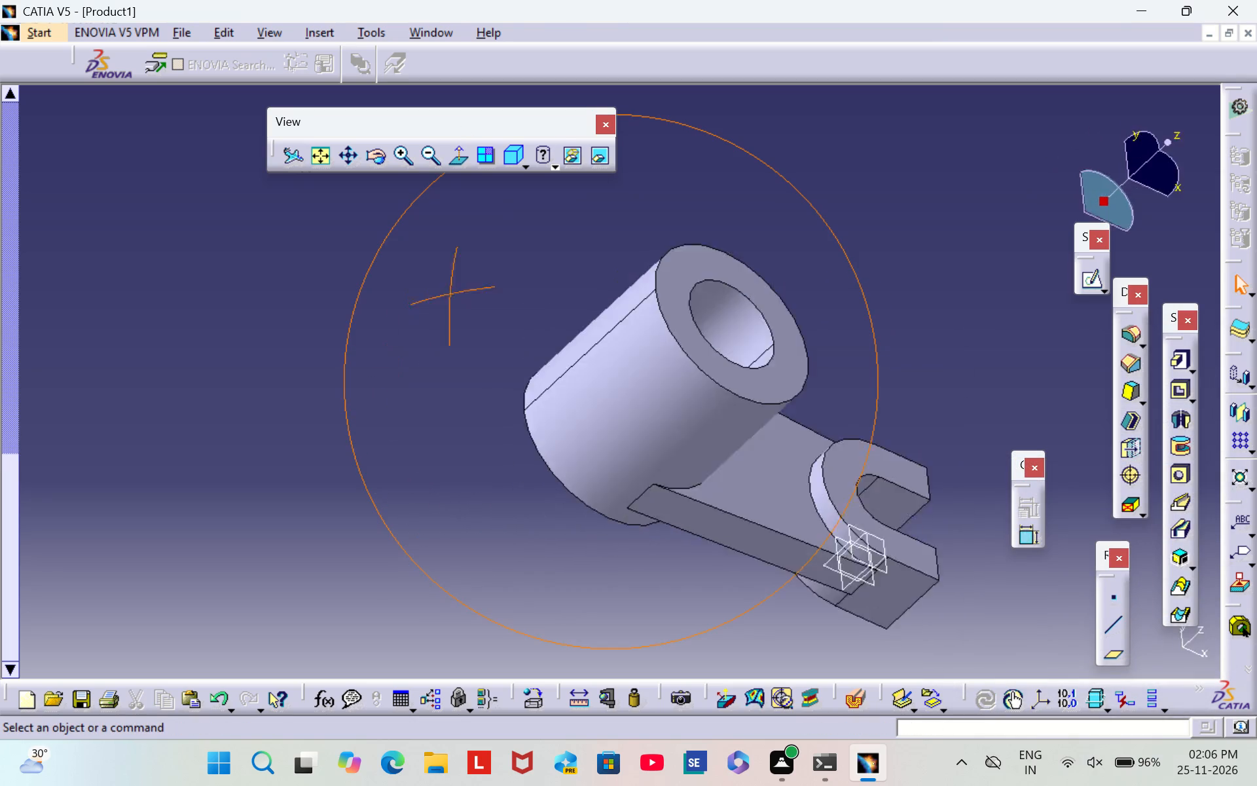
{"action": "right_click_drag", "start_coordinate": [571, 274], "coordinate": [511, 207]}
{"action": "middle_click_drag", "start_coordinate": [571, 274], "coordinate": [511, 207]}
{"action": "middle_click_drag", "start_coordinate": [1042, 365], "coordinate": [1043, 364]}
{"action": "scroll", "coordinate": [1042, 364], "scroll_direction": "down", "scroll_amount": 1}
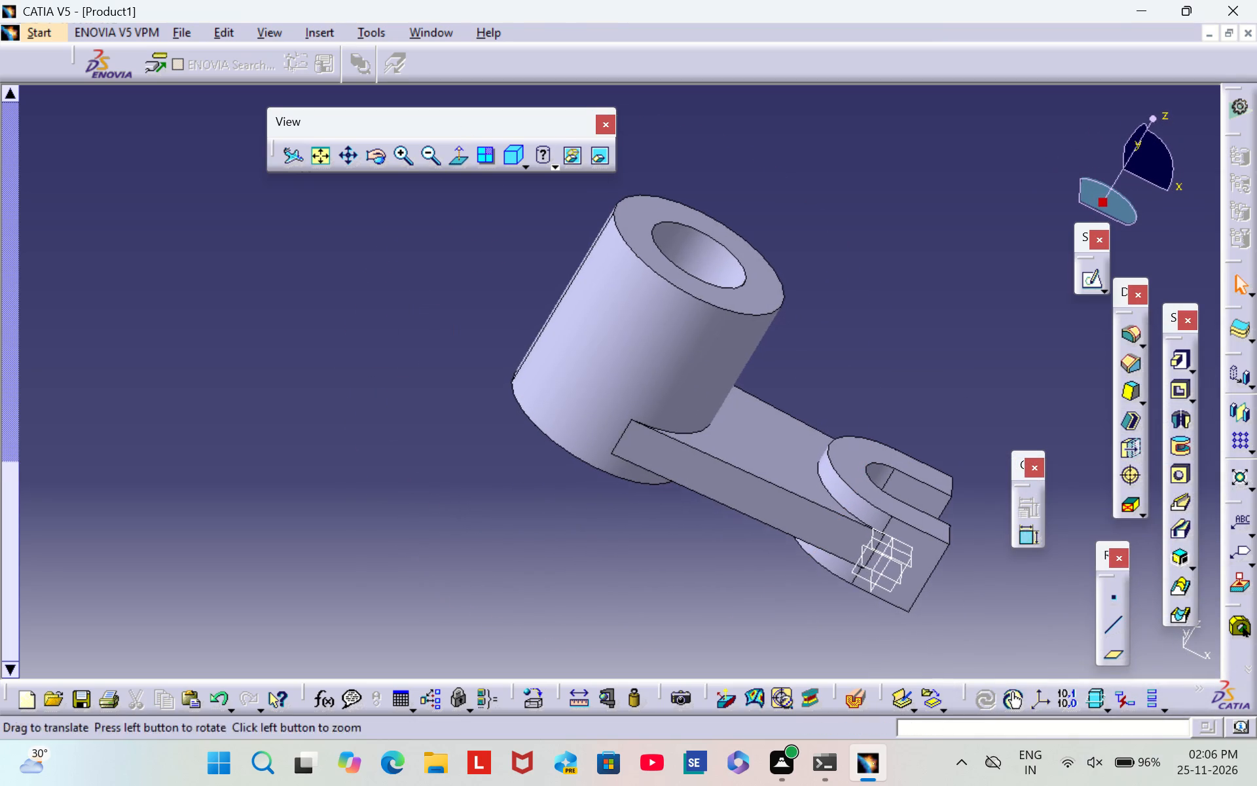
{"action": "middle_click_drag", "start_coordinate": [1043, 364], "coordinate": [401, 386]}
{"action": "right_click_drag", "start_coordinate": [1043, 364], "coordinate": [401, 386]}
{"action": "middle_click_drag", "start_coordinate": [792, 276], "coordinate": [794, 276]}
{"action": "right_click_drag", "start_coordinate": [793, 276], "coordinate": [794, 276]}
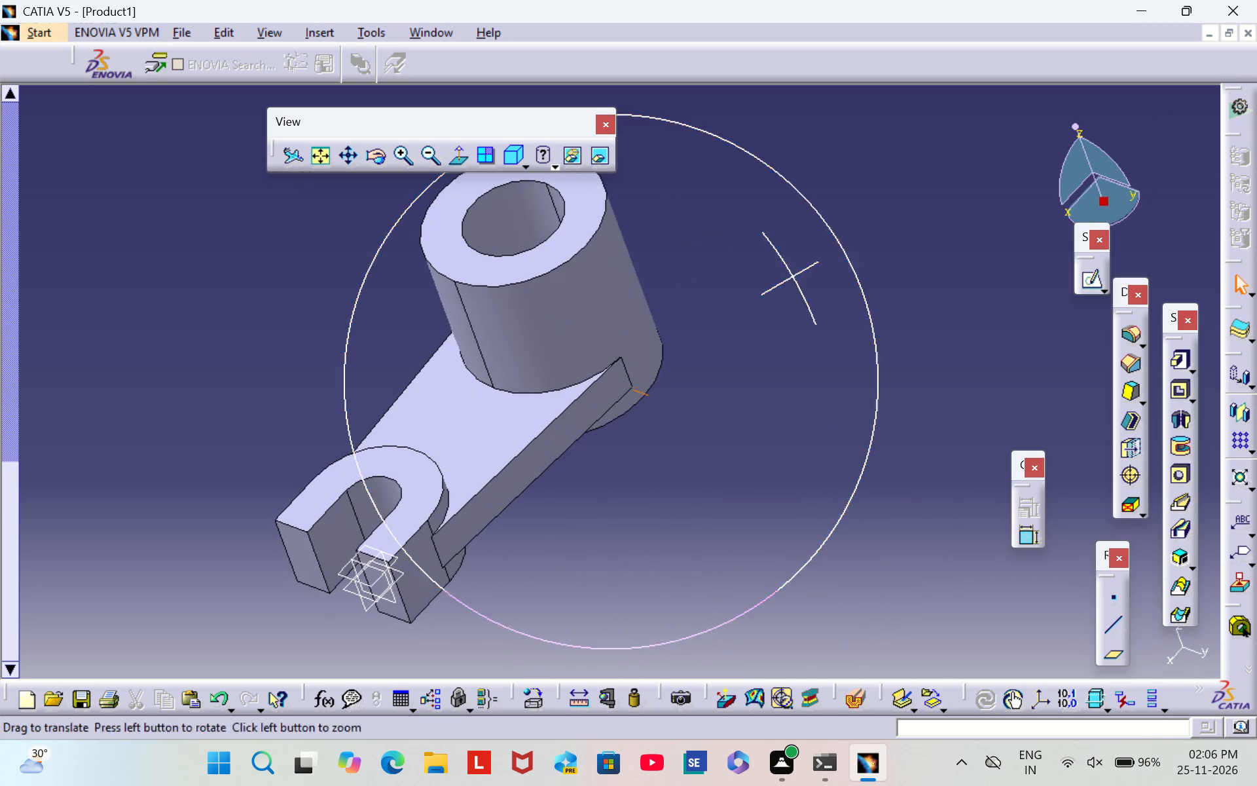
{"action": "middle_click_drag", "start_coordinate": [794, 276], "coordinate": [655, 457]}
{"action": "right_click_drag", "start_coordinate": [794, 276], "coordinate": [655, 457]}
{"action": "middle_click_drag", "start_coordinate": [810, 349], "coordinate": [816, 457]}
{"action": "scroll", "coordinate": [811, 349], "scroll_direction": "down", "scroll_amount": 1}
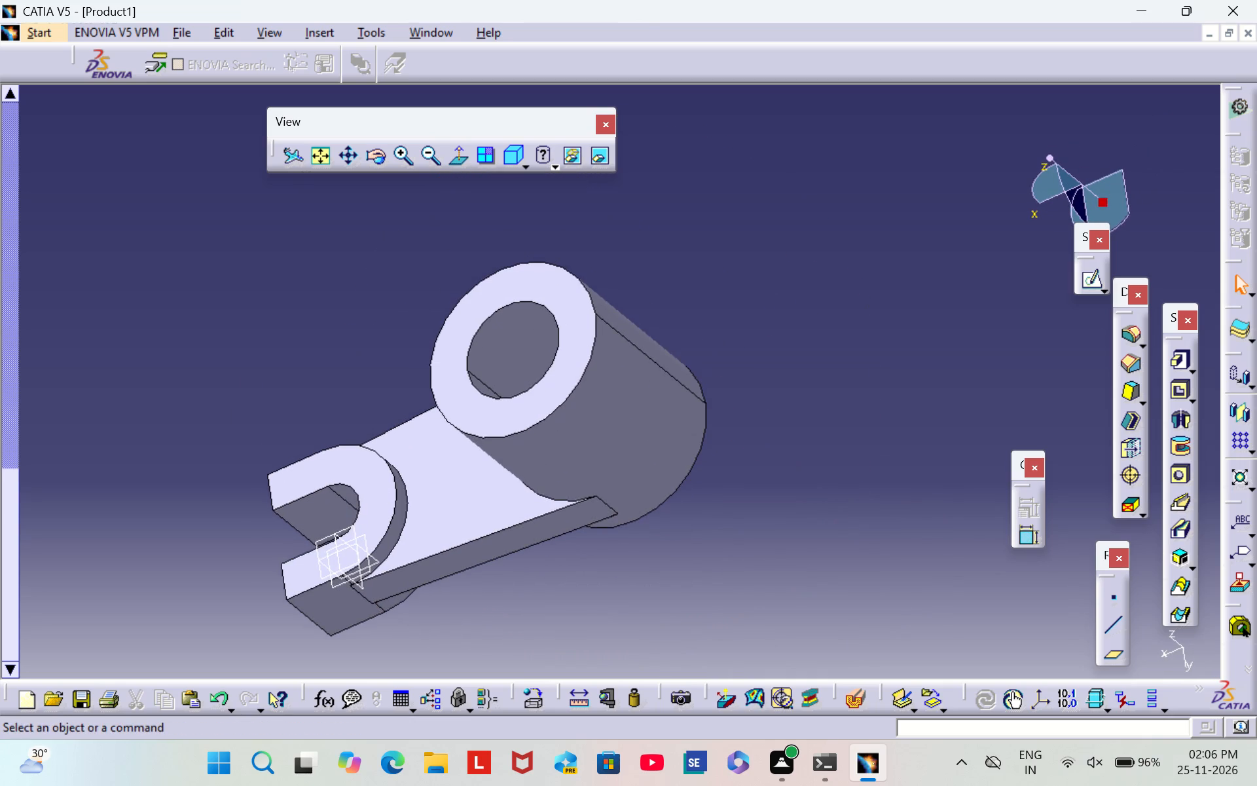
{"action": "middle_click_drag", "start_coordinate": [586, 614], "coordinate": [602, 511]}
{"action": "scroll", "coordinate": [586, 613], "scroll_direction": "down", "scroll_amount": 1}
{"action": "right_click_drag", "start_coordinate": [586, 613], "coordinate": [602, 511]}
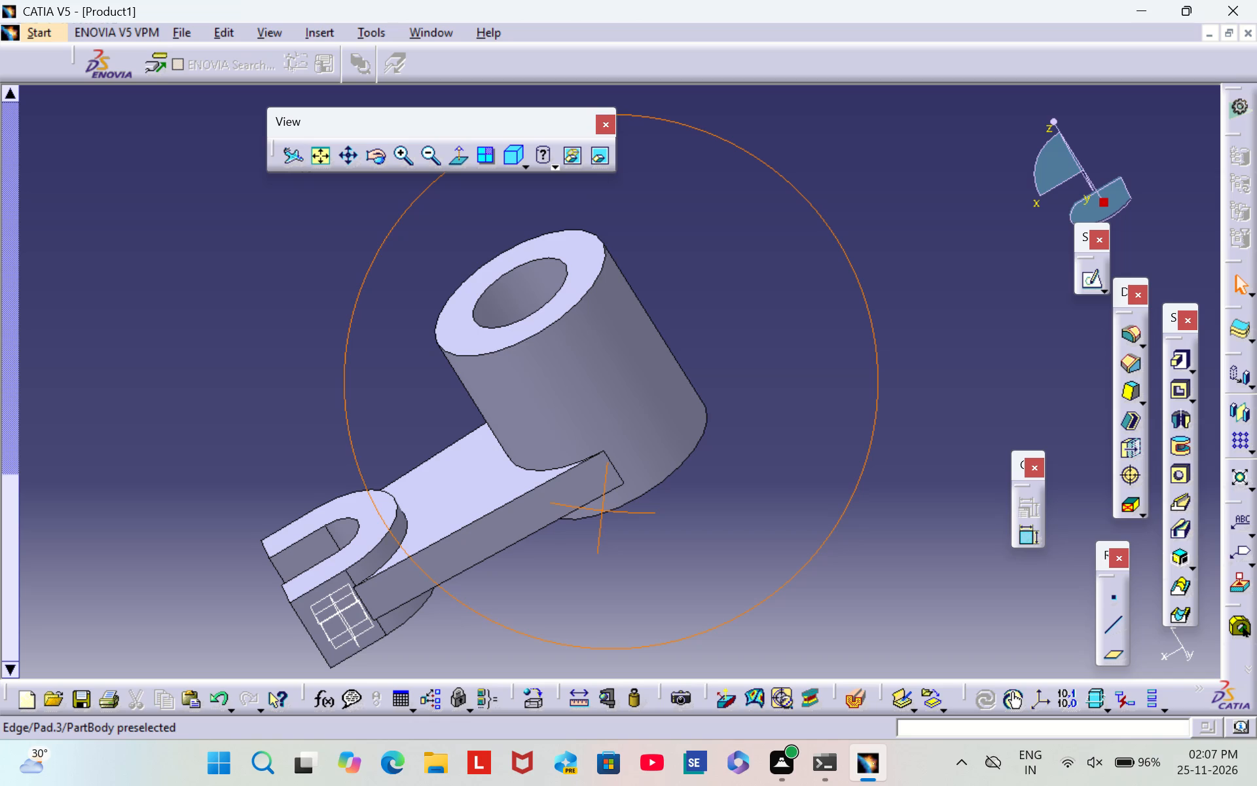
Open a new sketch on the zx plane.
{"action": "left_click", "coordinate": [784, 348]}
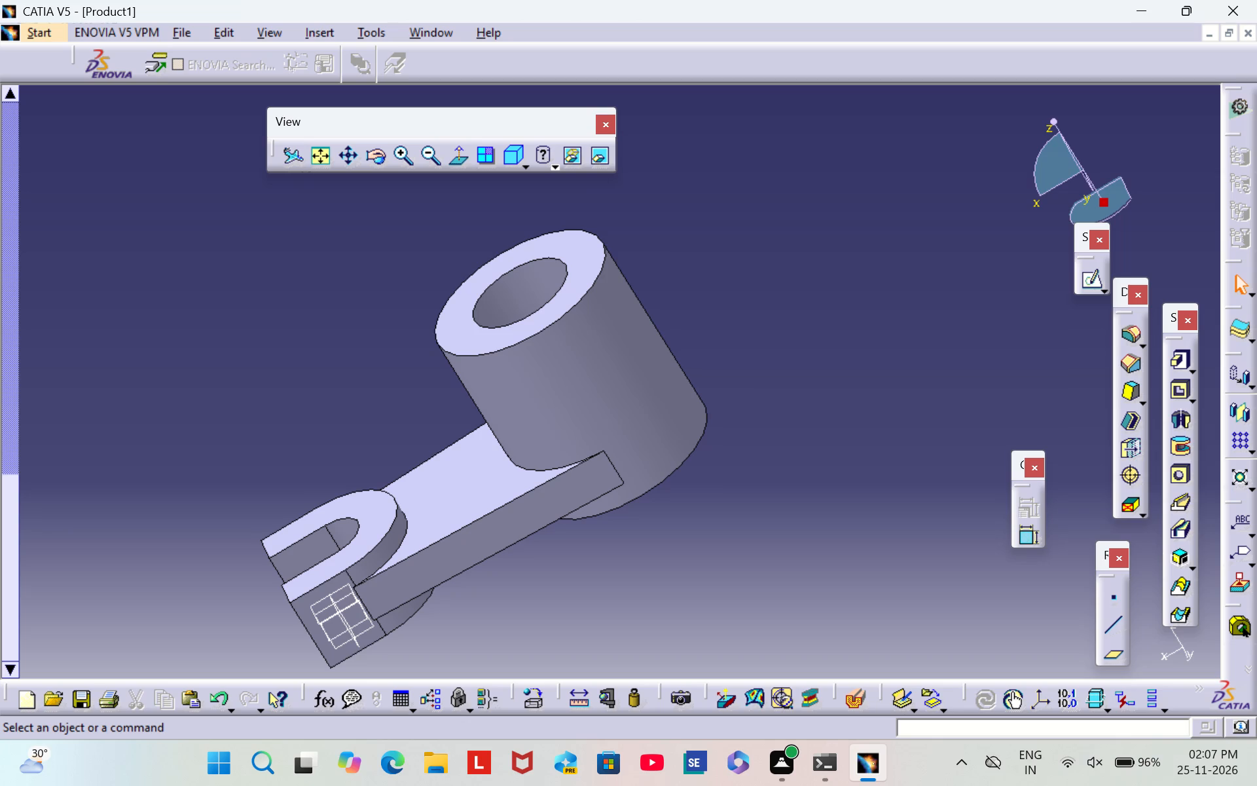
{"action": "middle_click_drag", "start_coordinate": [301, 333], "coordinate": [304, 328]}
{"action": "right_click_drag", "start_coordinate": [304, 329], "coordinate": [304, 328]}
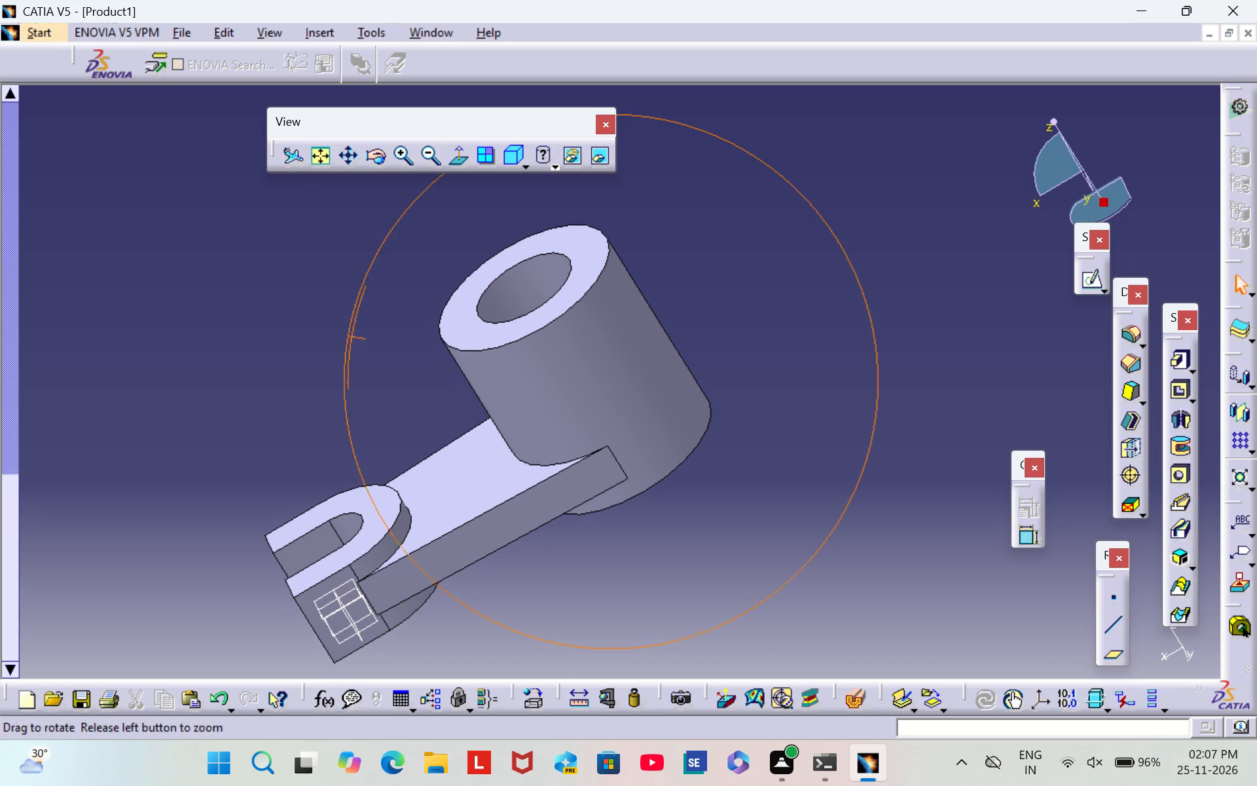
{"action": "right_click_drag", "start_coordinate": [304, 328], "coordinate": [498, 387]}
{"action": "middle_click_drag", "start_coordinate": [304, 328], "coordinate": [499, 387]}
{"action": "middle_click_drag", "start_coordinate": [738, 537], "coordinate": [692, 324]}
{"action": "scroll", "coordinate": [728, 471], "scroll_direction": "down", "scroll_amount": 1}
{"action": "left_click", "coordinate": [437, 433]}
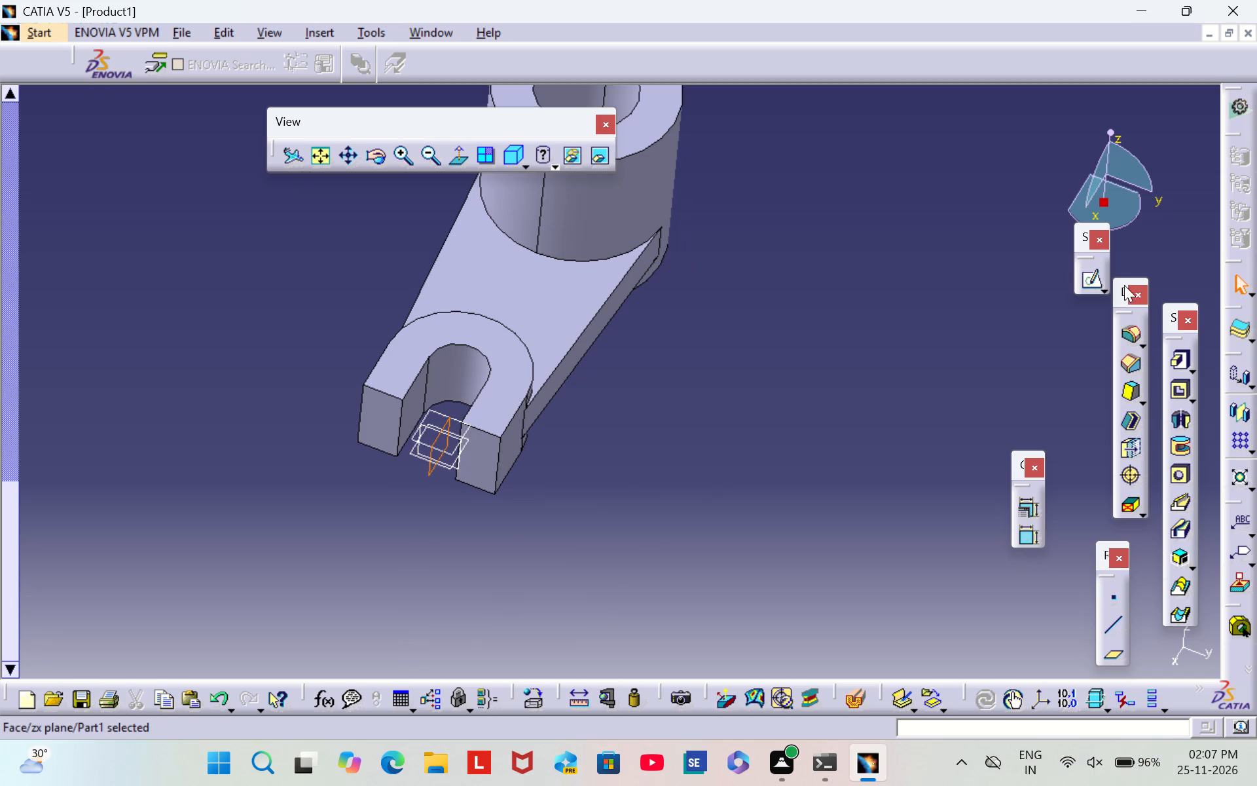
{"action": "left_click", "coordinate": [1093, 277]}
{"action": "middle_click_drag", "start_coordinate": [607, 166], "coordinate": [787, 502]}
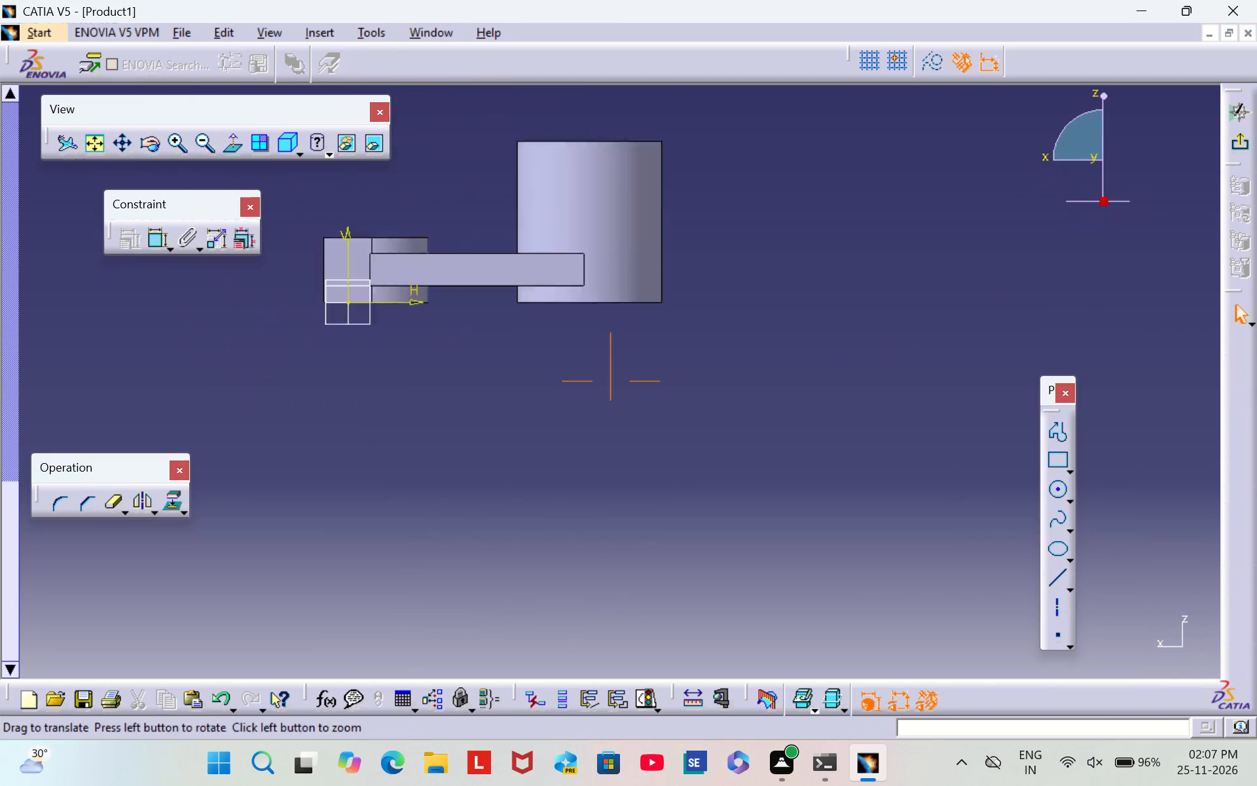
{"action": "middle_click_drag", "start_coordinate": [787, 502], "coordinate": [838, 567]}
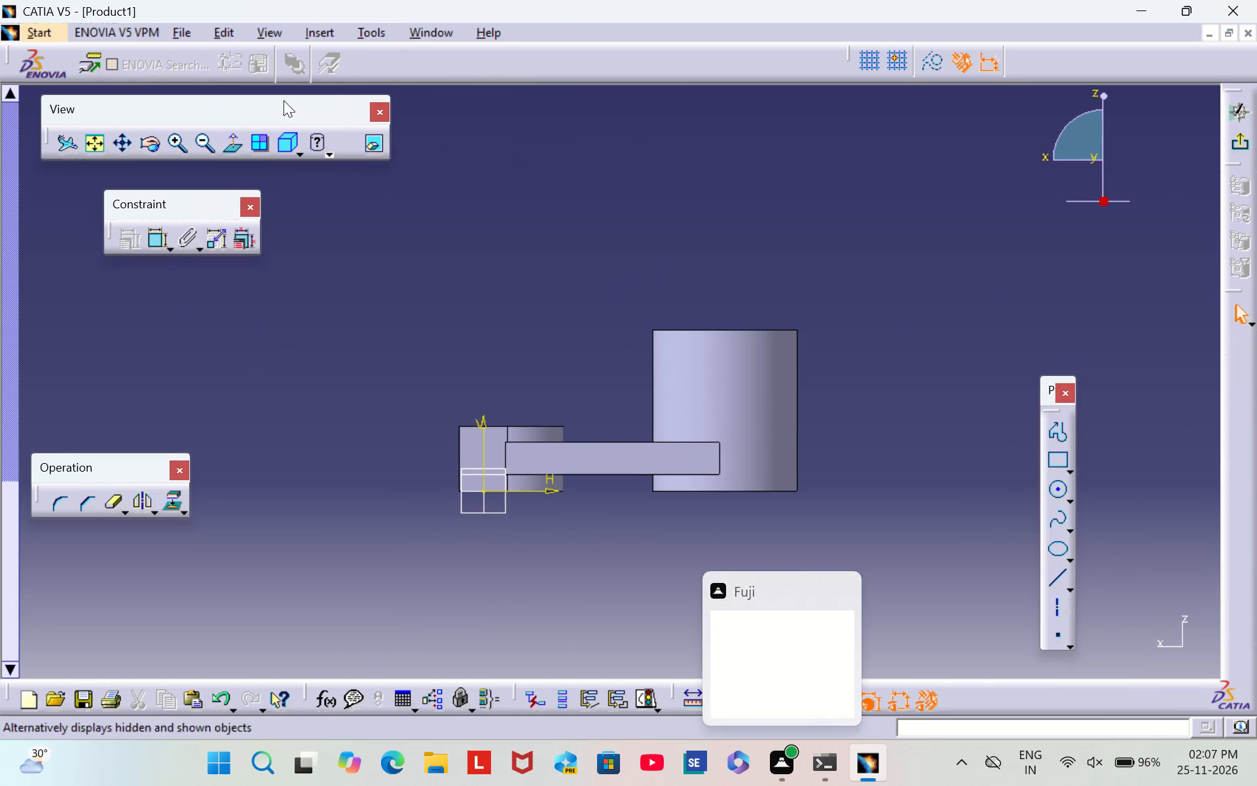
{"action": "triple_click", "coordinate": [175, 151]}
{"action": "middle_click_drag", "start_coordinate": [637, 616], "coordinate": [663, 510]}
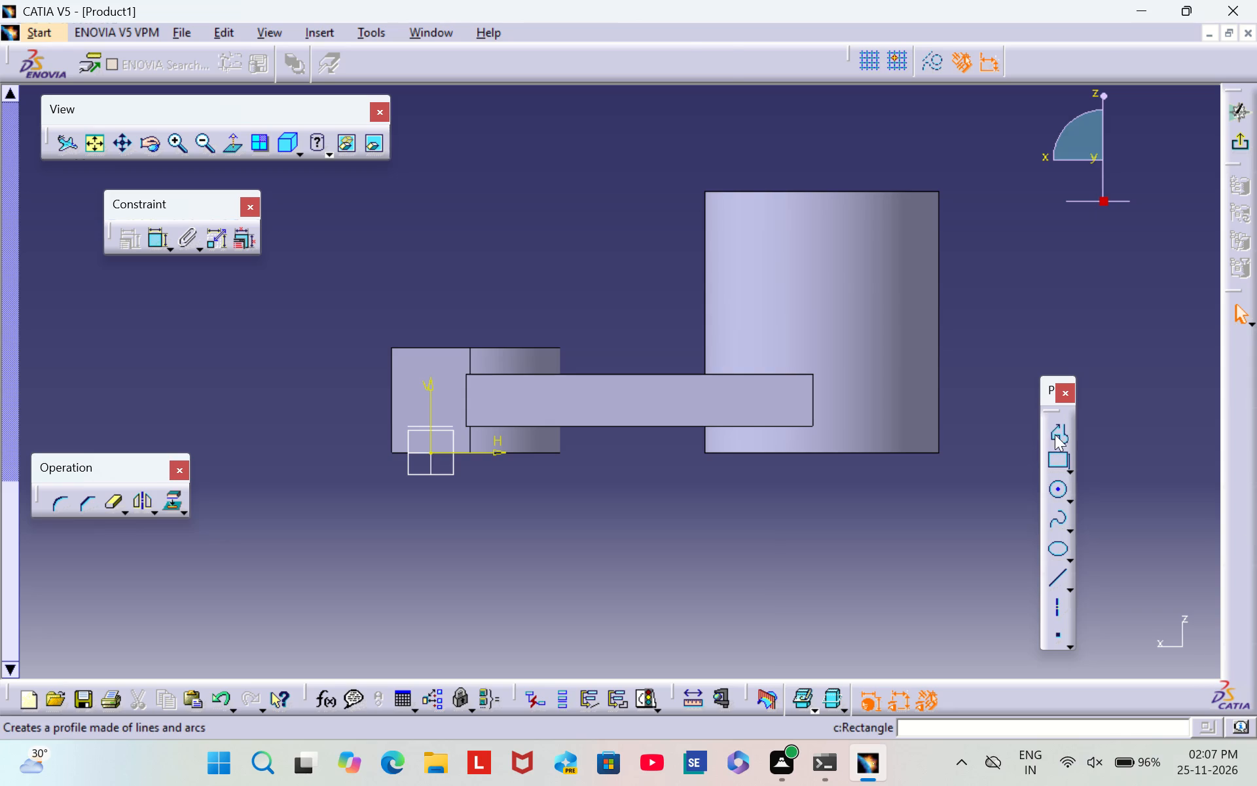
Sketch a closed four-sided rib profile between the U-shaped block and cylinder, with a base about 25 mm long and tall side about 32 mm.
{"action": "left_click", "coordinate": [1056, 431]}
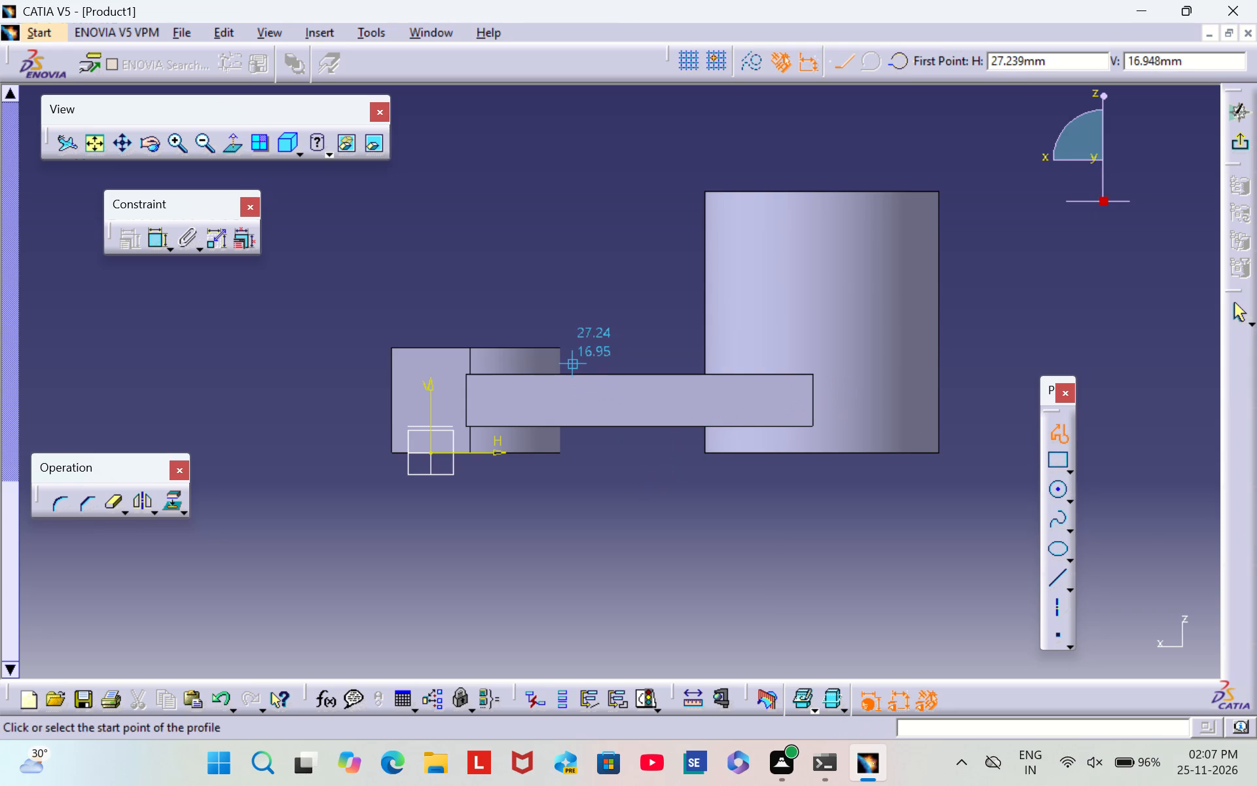
{"action": "left_click", "coordinate": [569, 364]}
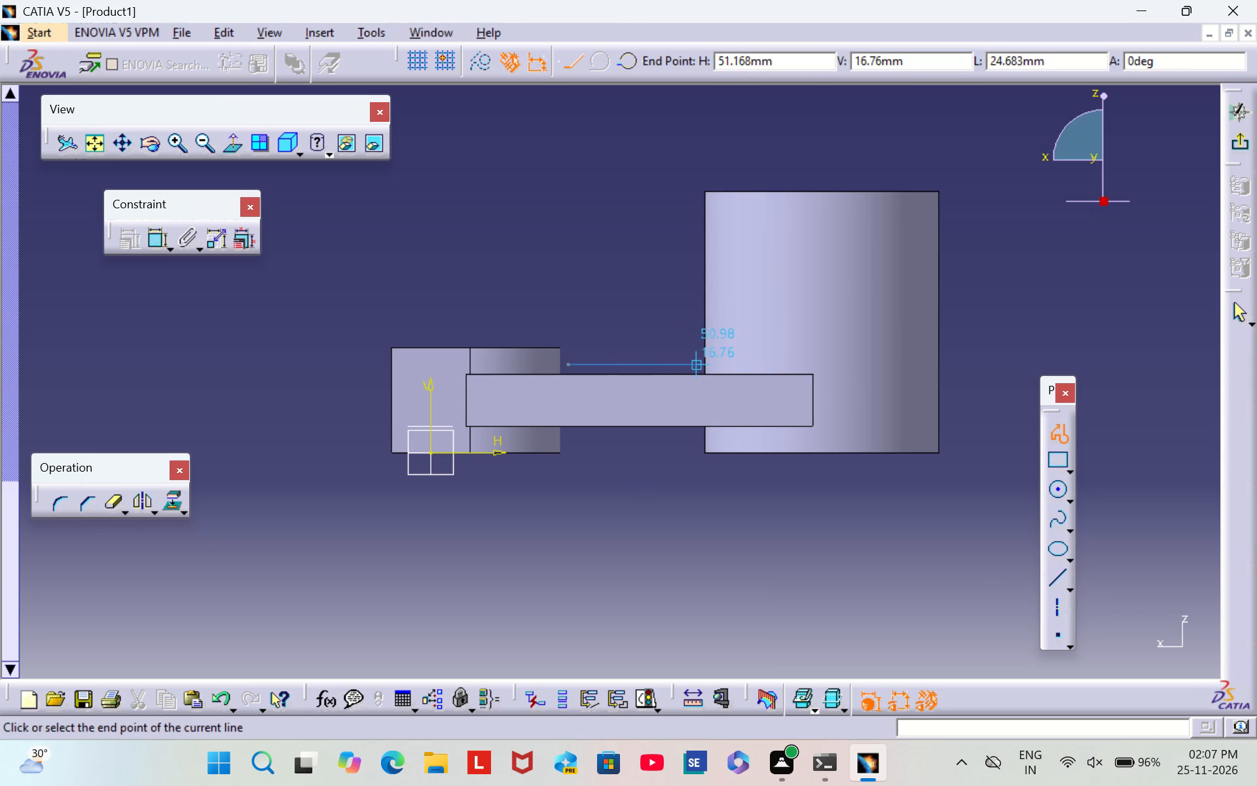
{"action": "left_click", "coordinate": [697, 358]}
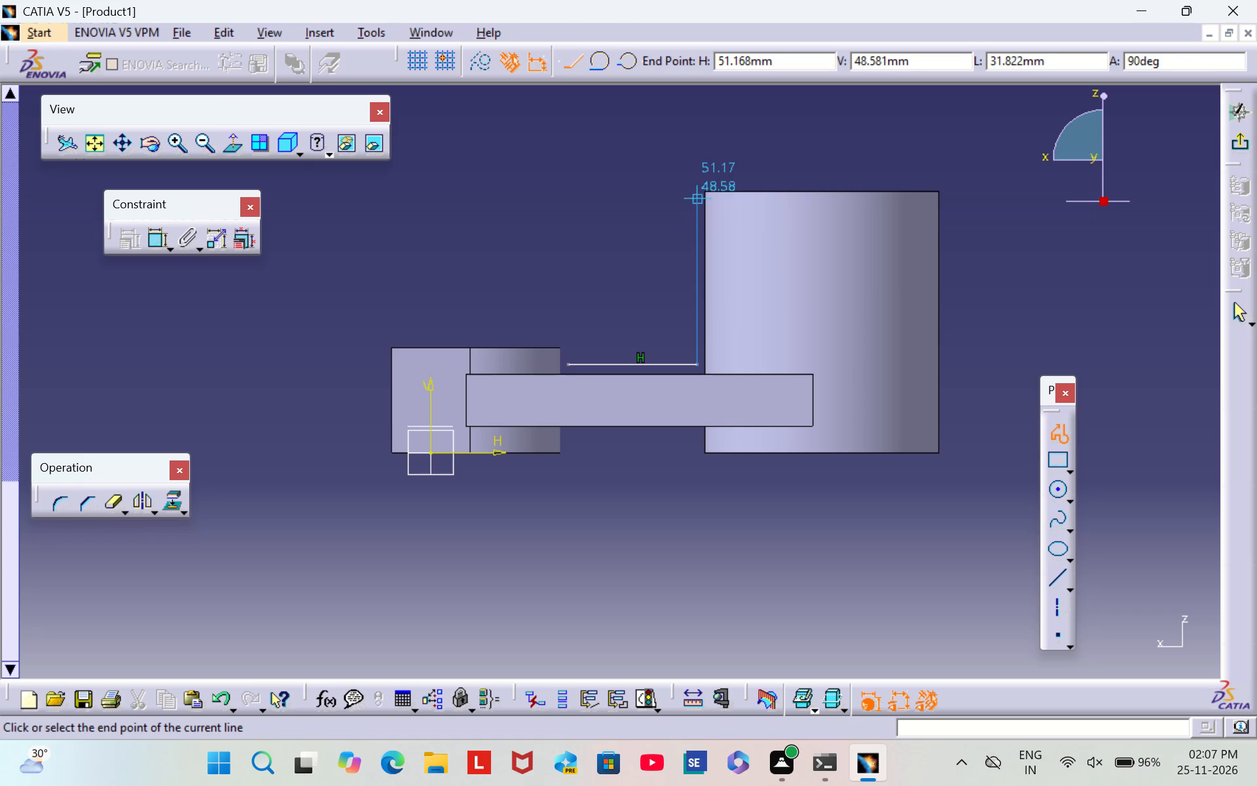
{"action": "left_click", "coordinate": [699, 194]}
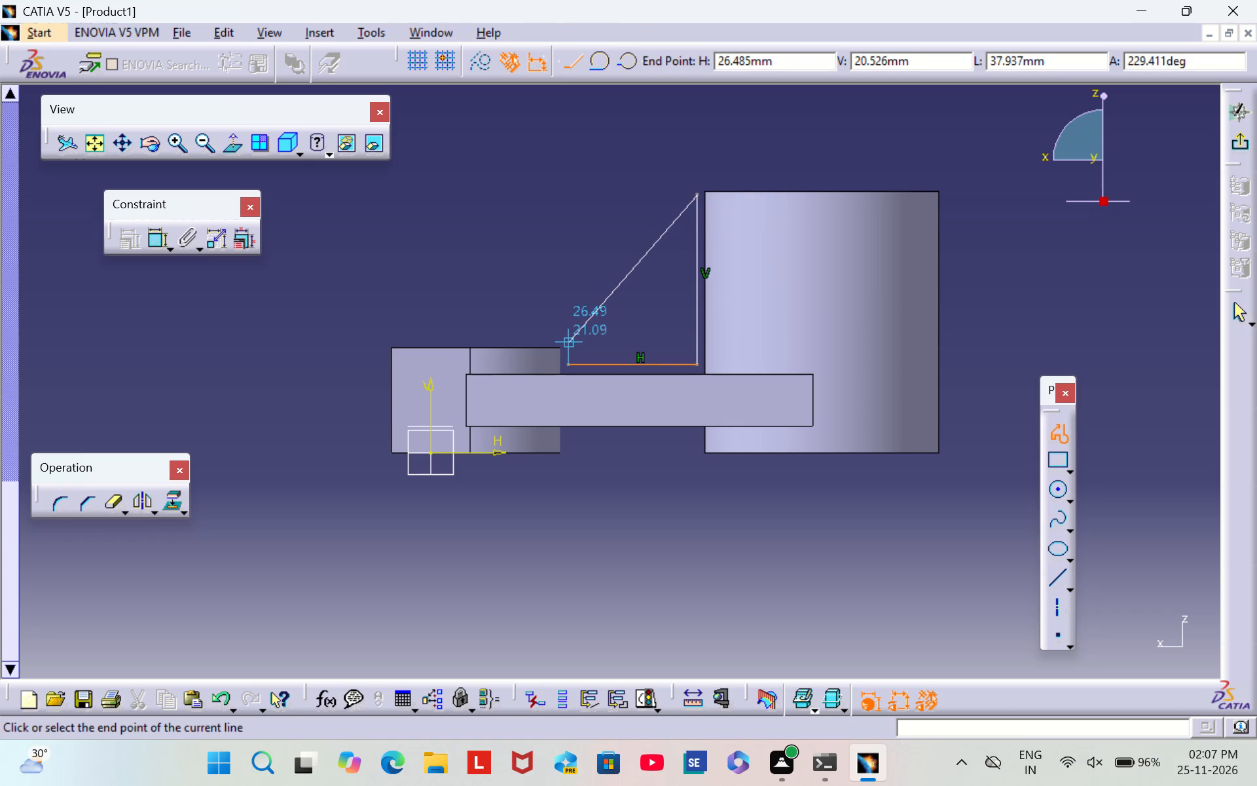
{"action": "left_click", "coordinate": [565, 345]}
{"action": "left_click", "coordinate": [565, 362]}
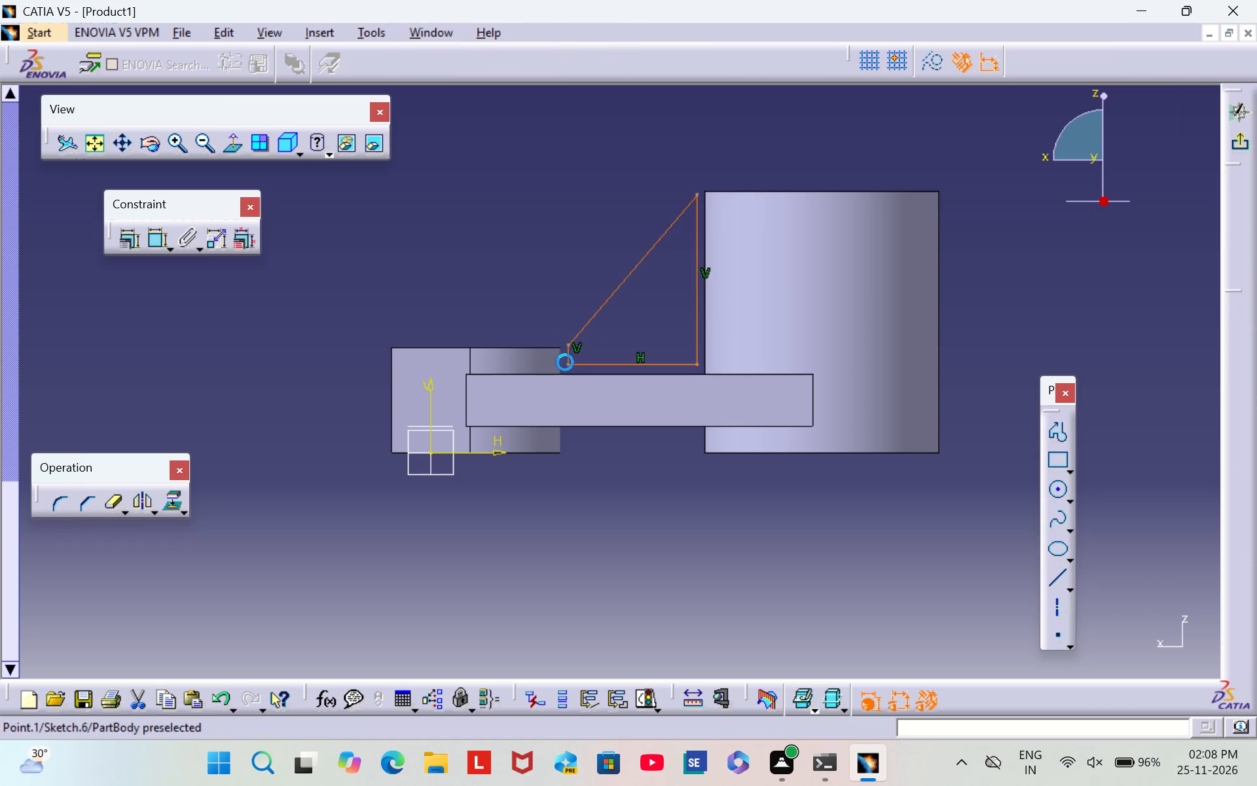
{"action": "left_click", "coordinate": [588, 539]}
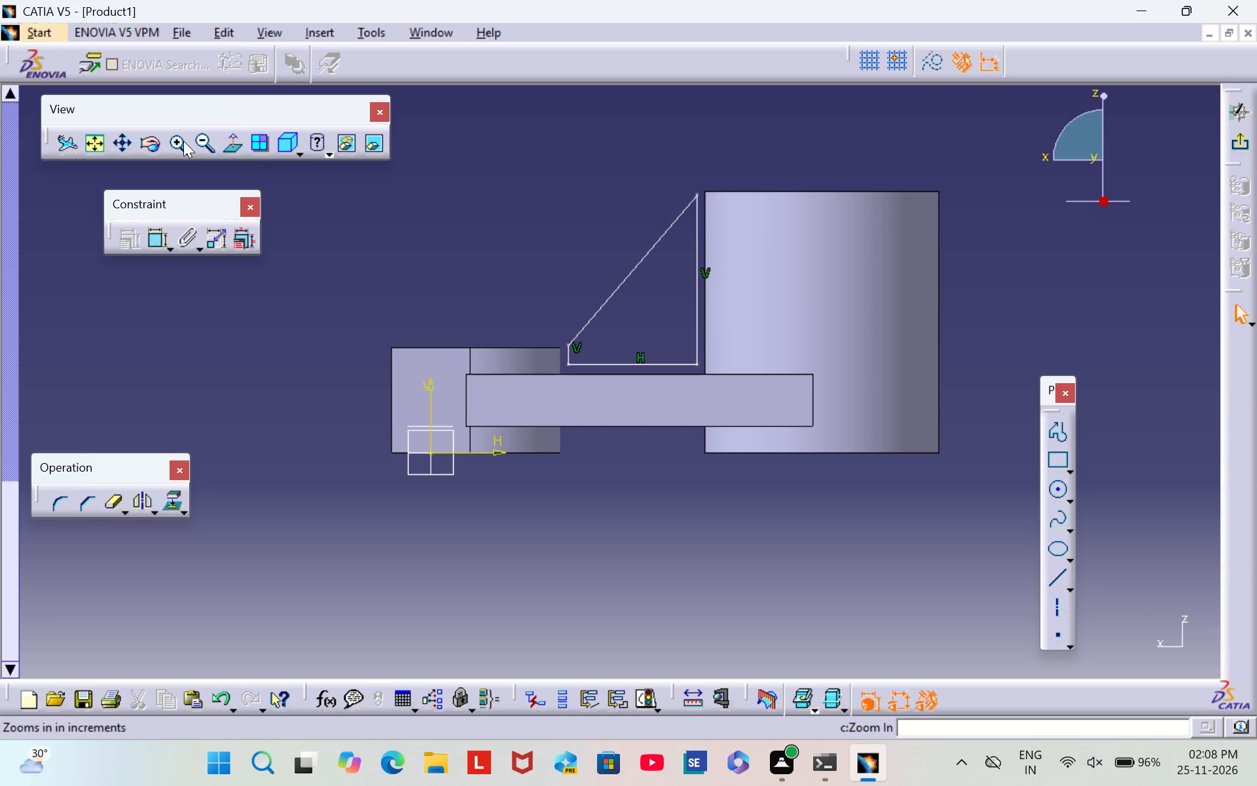
Make the rib profile's upper corner beside the U-shaped block coincident with the block's top edge.
{"action": "double_click", "coordinate": [177, 143]}
{"action": "middle_click_drag", "start_coordinate": [740, 554], "coordinate": [740, 553]}
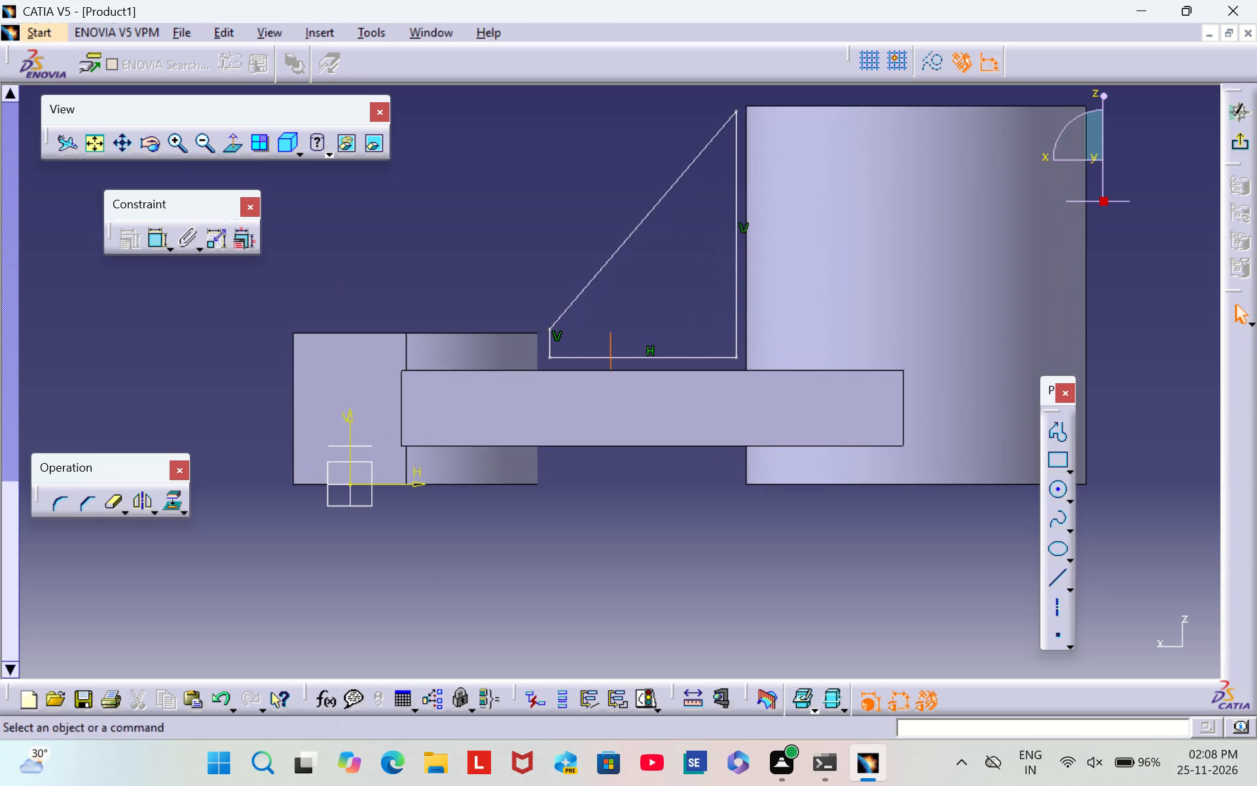
{"action": "middle_click_drag", "start_coordinate": [740, 553], "coordinate": [678, 594]}
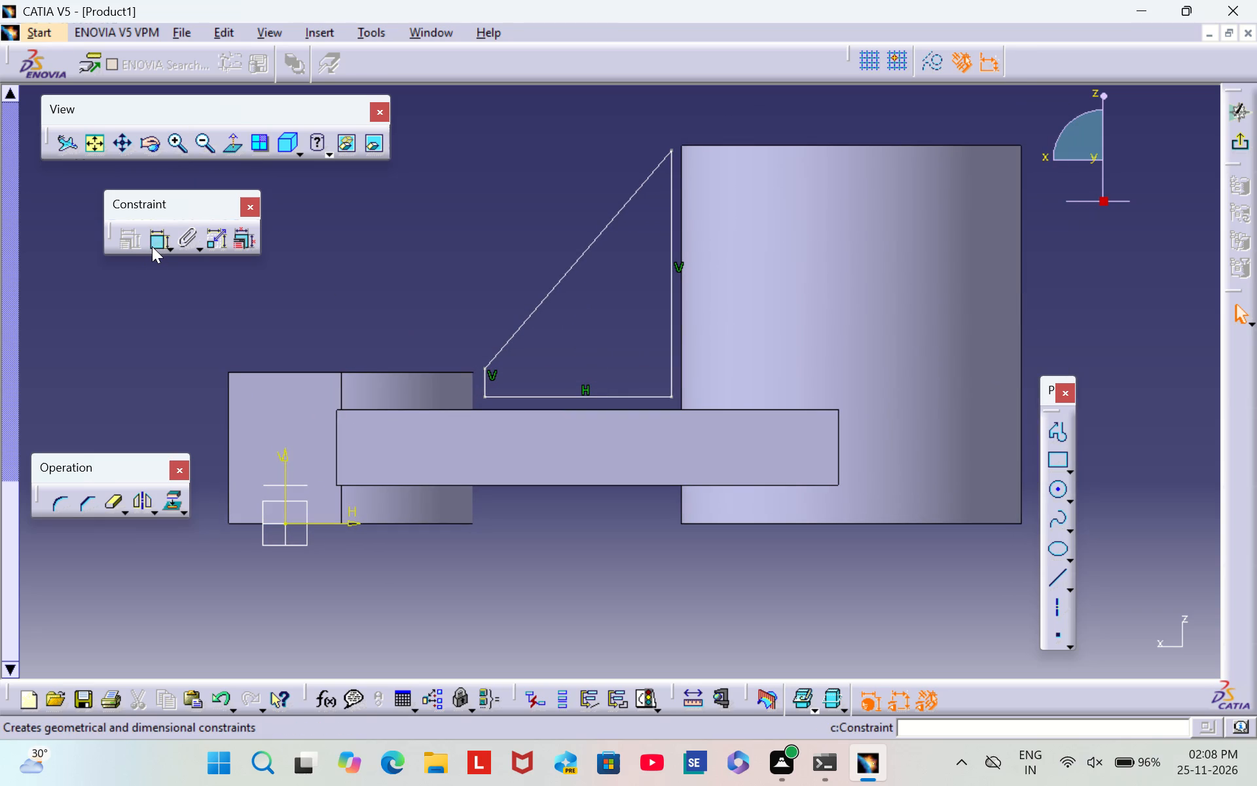
{"action": "left_click", "coordinate": [153, 246]}
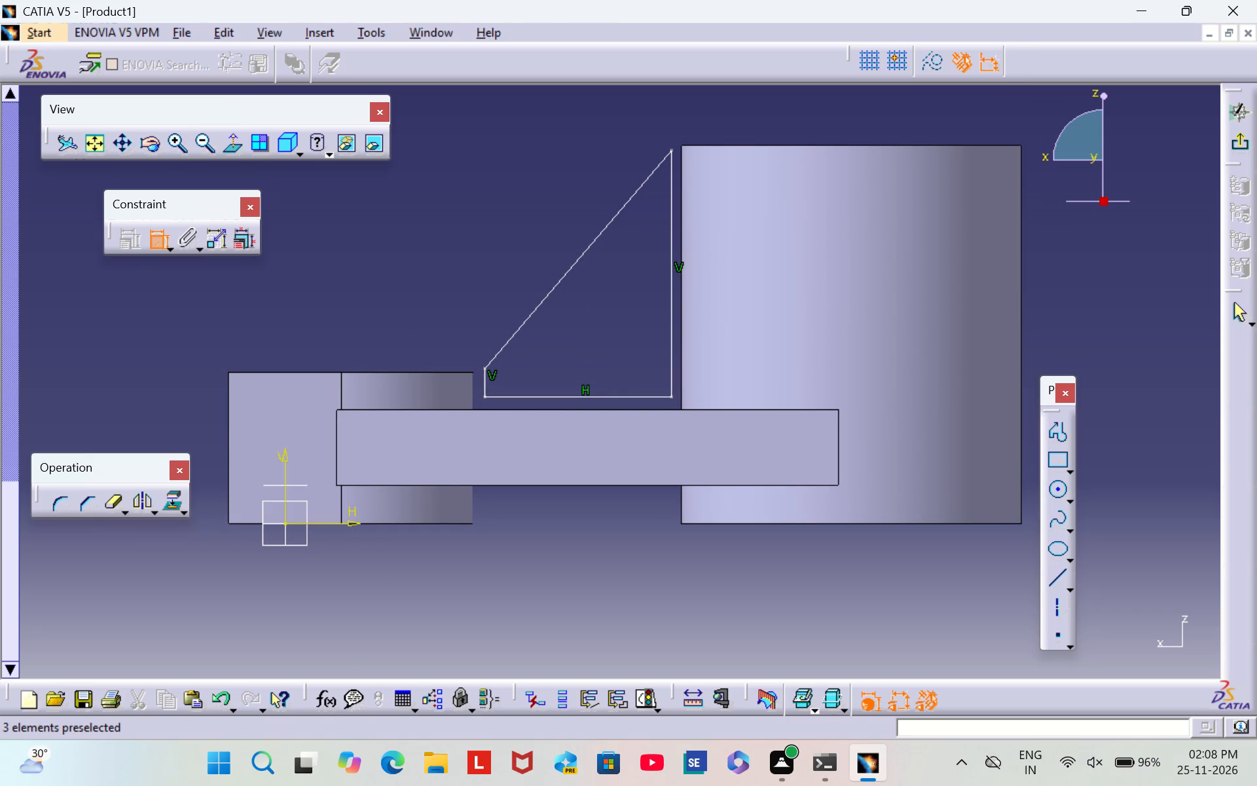
{"action": "left_click", "coordinate": [484, 367]}
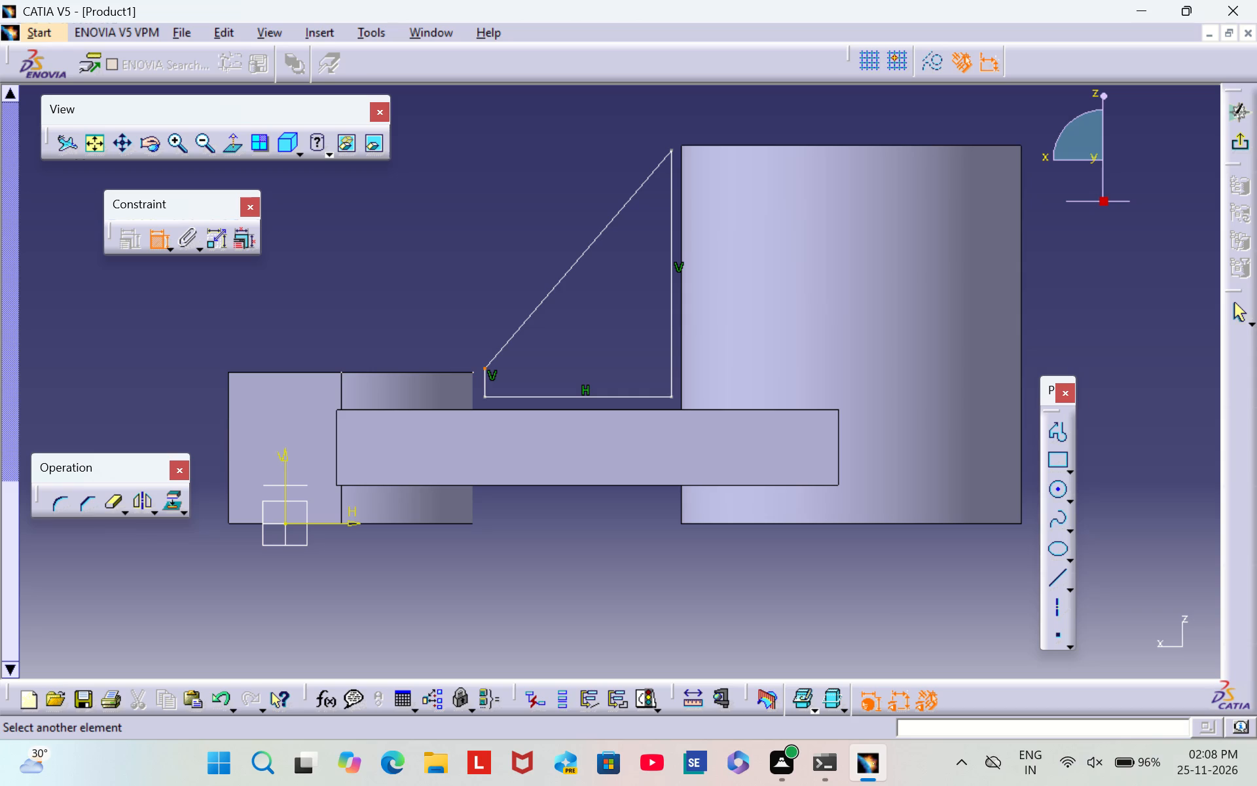
{"action": "left_click", "coordinate": [473, 375]}
{"action": "right_click", "coordinate": [473, 319]}
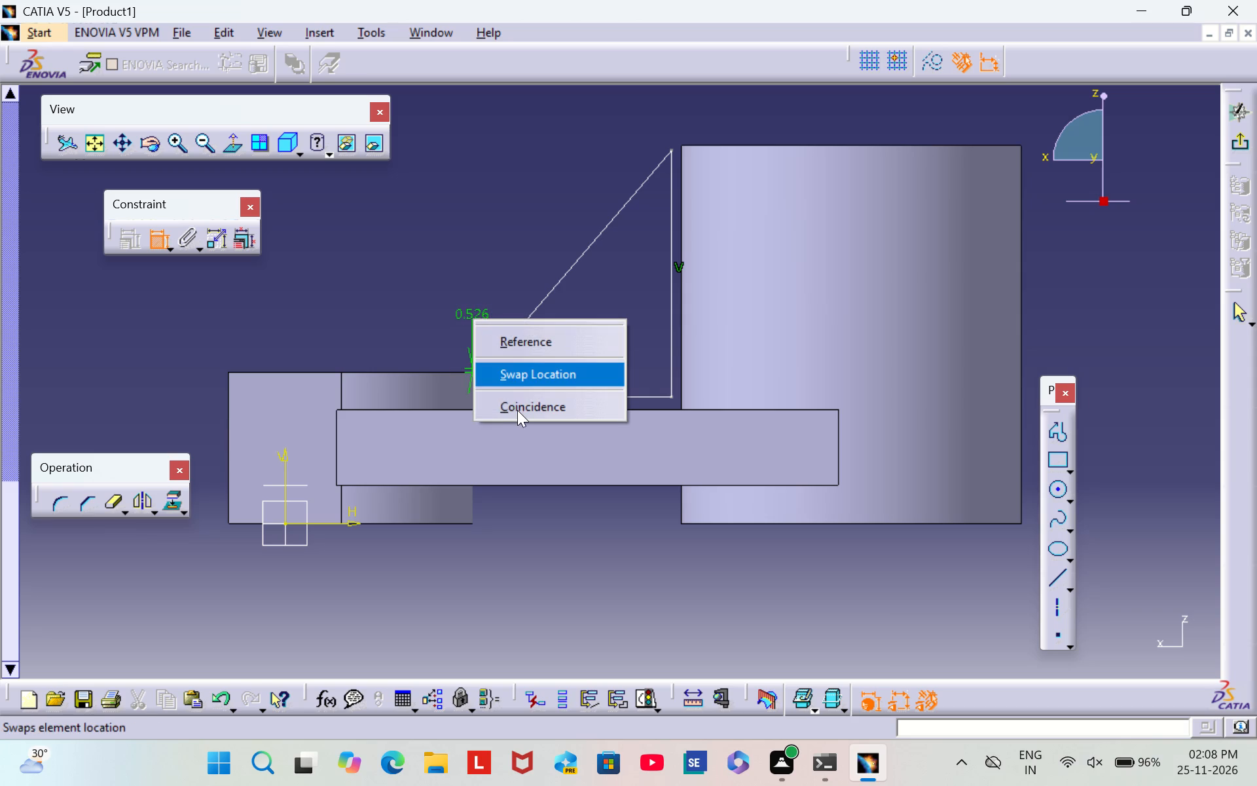
{"action": "left_click", "coordinate": [517, 410]}
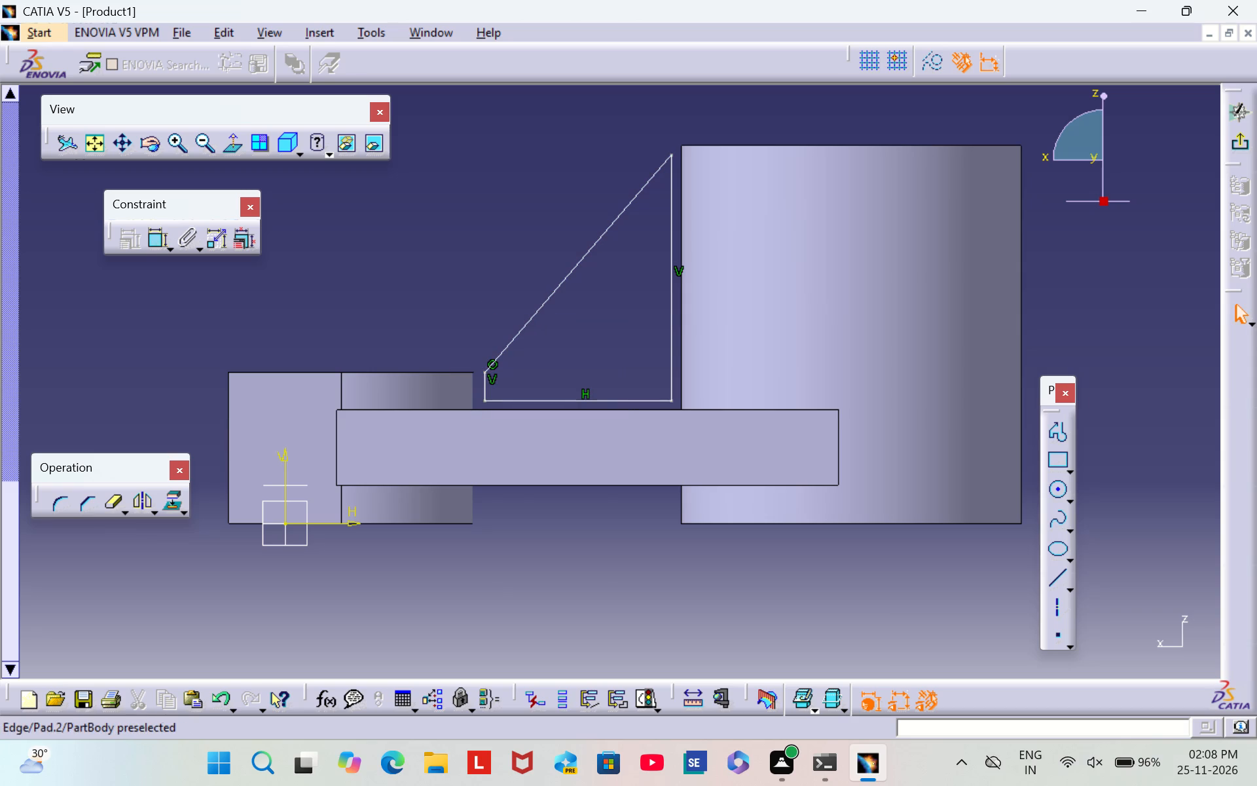
Shift the rib profile's corner slightly towards the cylinder and add another coincidence between it and the U-shaped block's top edge.
{"action": "left_click_drag", "start_coordinate": [490, 366], "coordinate": [490, 373]}
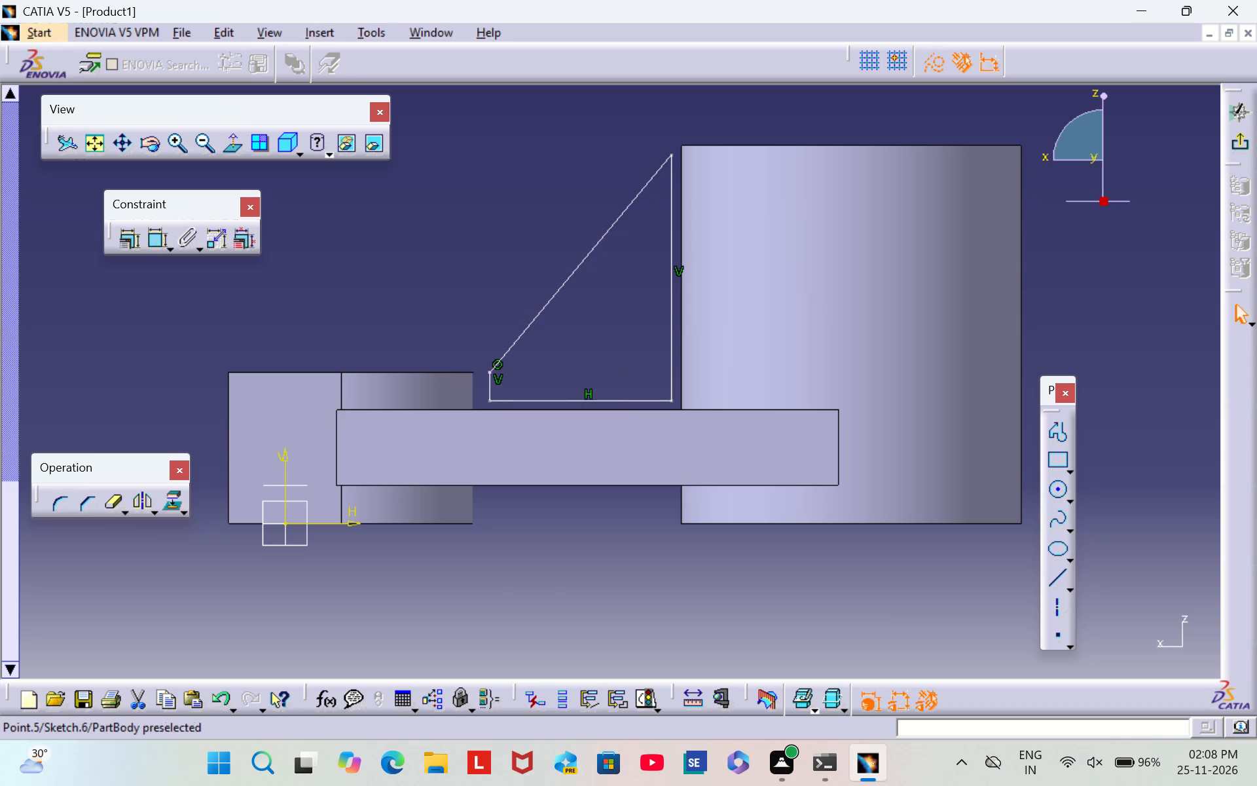
{"action": "left_click", "coordinate": [488, 372]}
{"action": "double_click", "coordinate": [158, 244]}
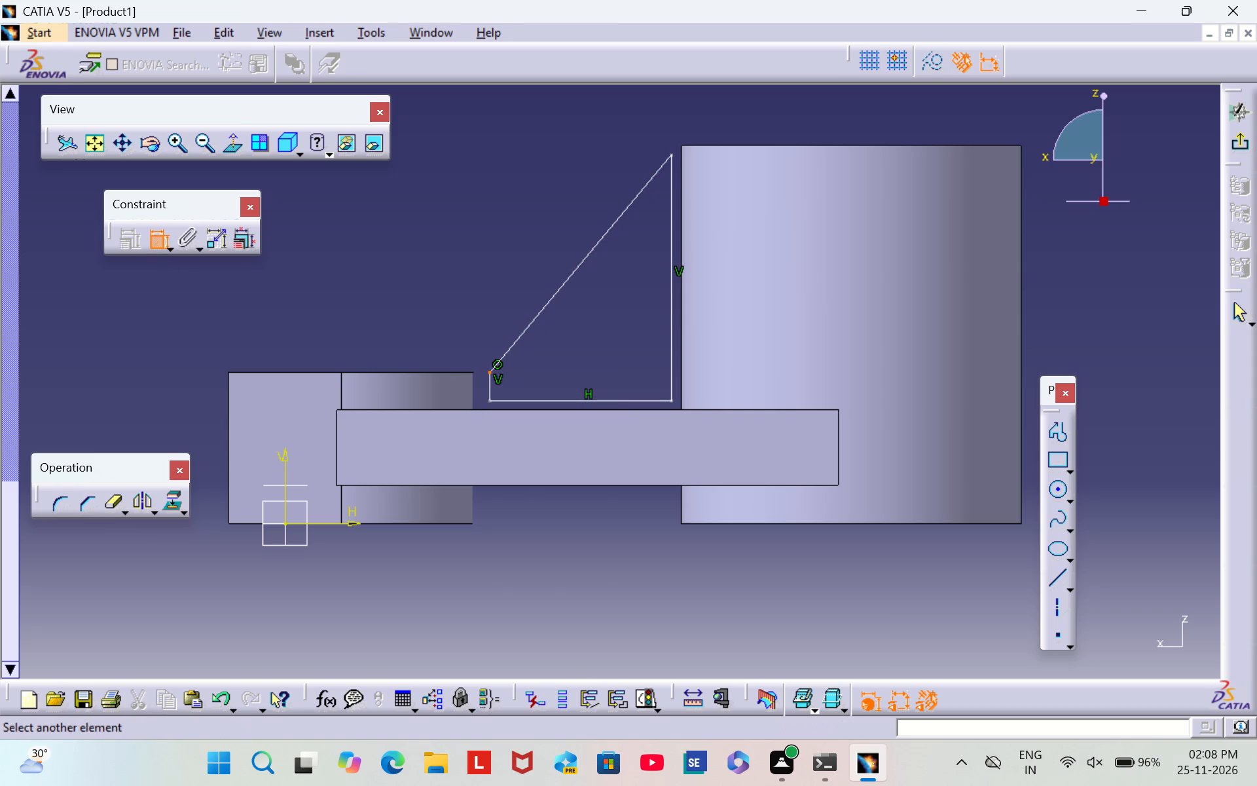
{"action": "left_click", "coordinate": [471, 373]}
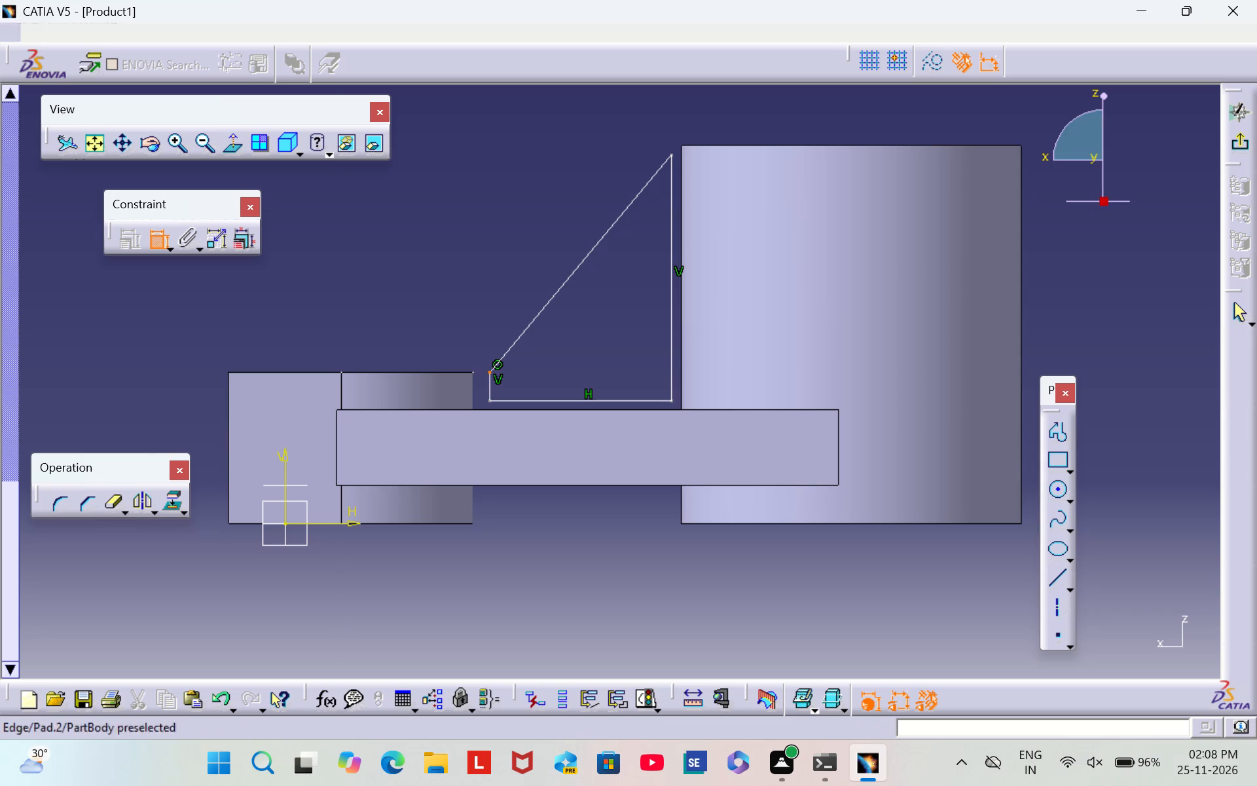
{"action": "right_click", "coordinate": [486, 332]}
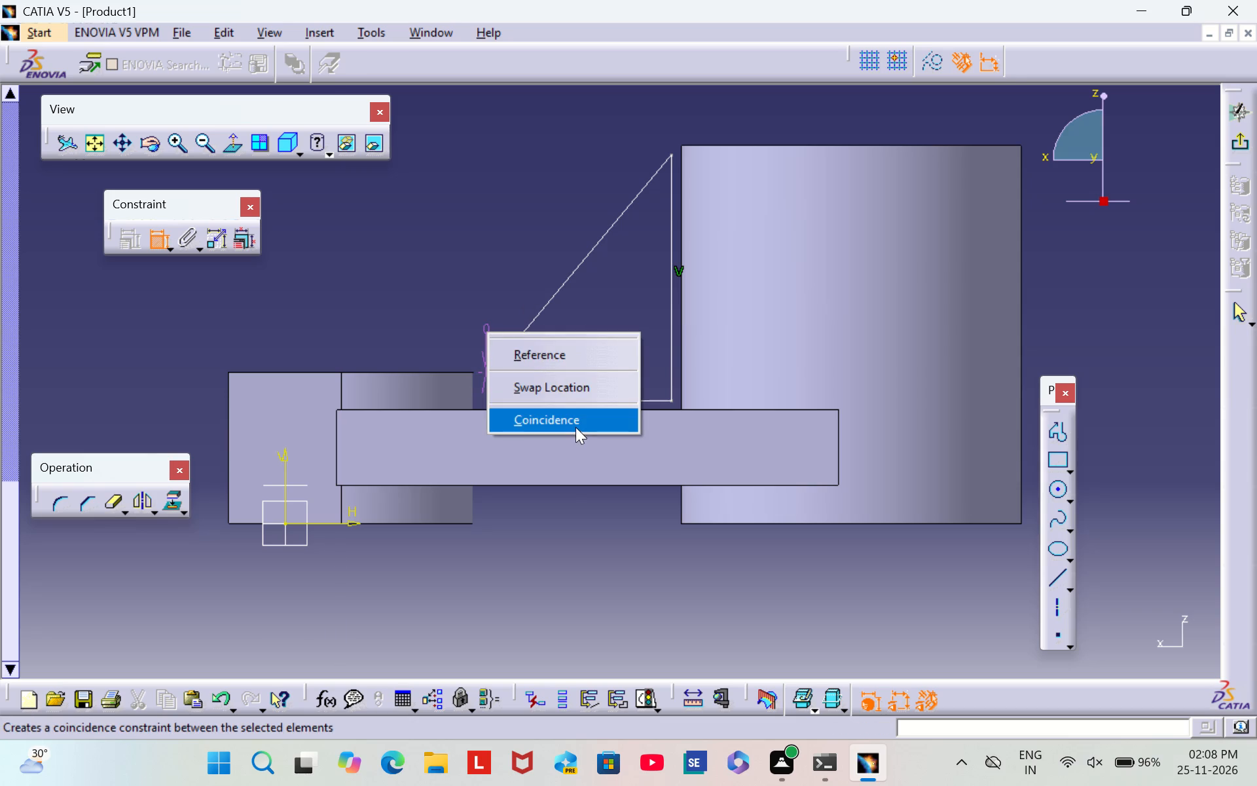
{"action": "left_click", "coordinate": [575, 426]}
{"action": "key", "text": "Escape"}
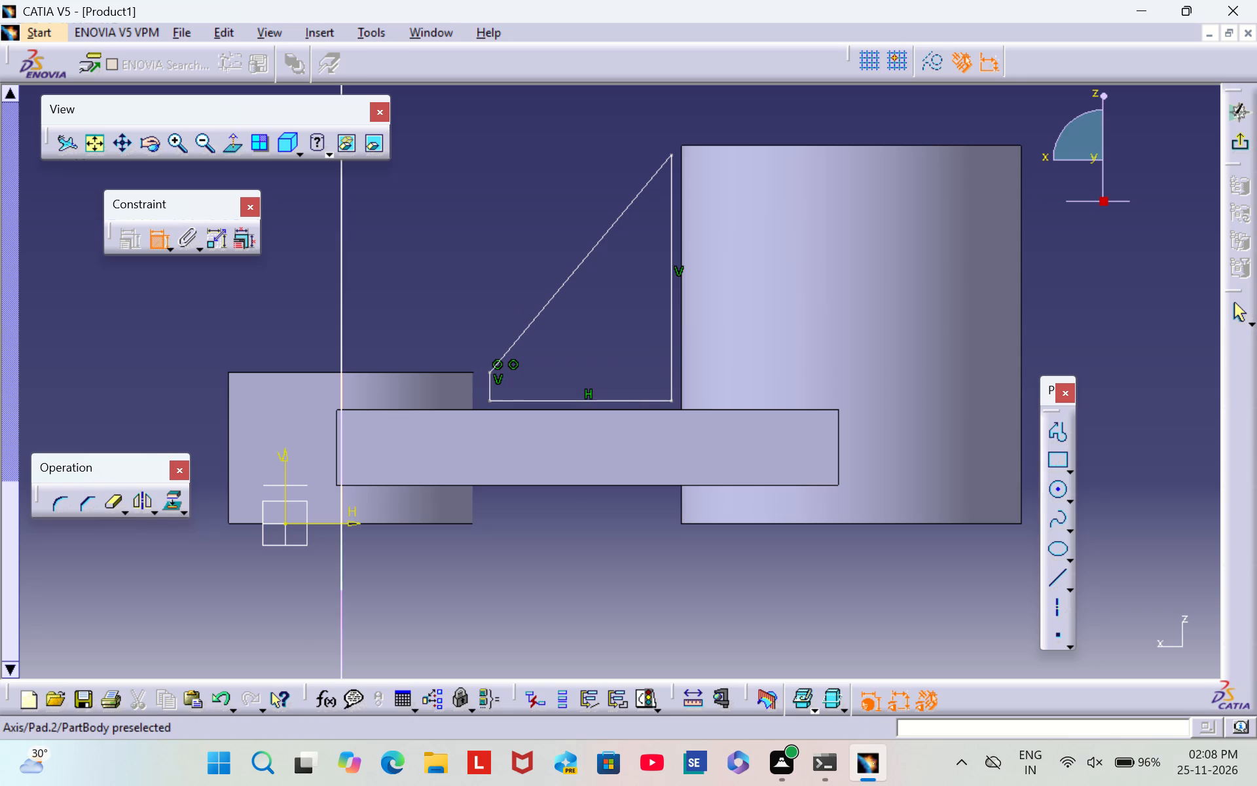
Make the rib profile's horizontal base line coincident with the web's top edge.
{"action": "left_click", "coordinate": [522, 400]}
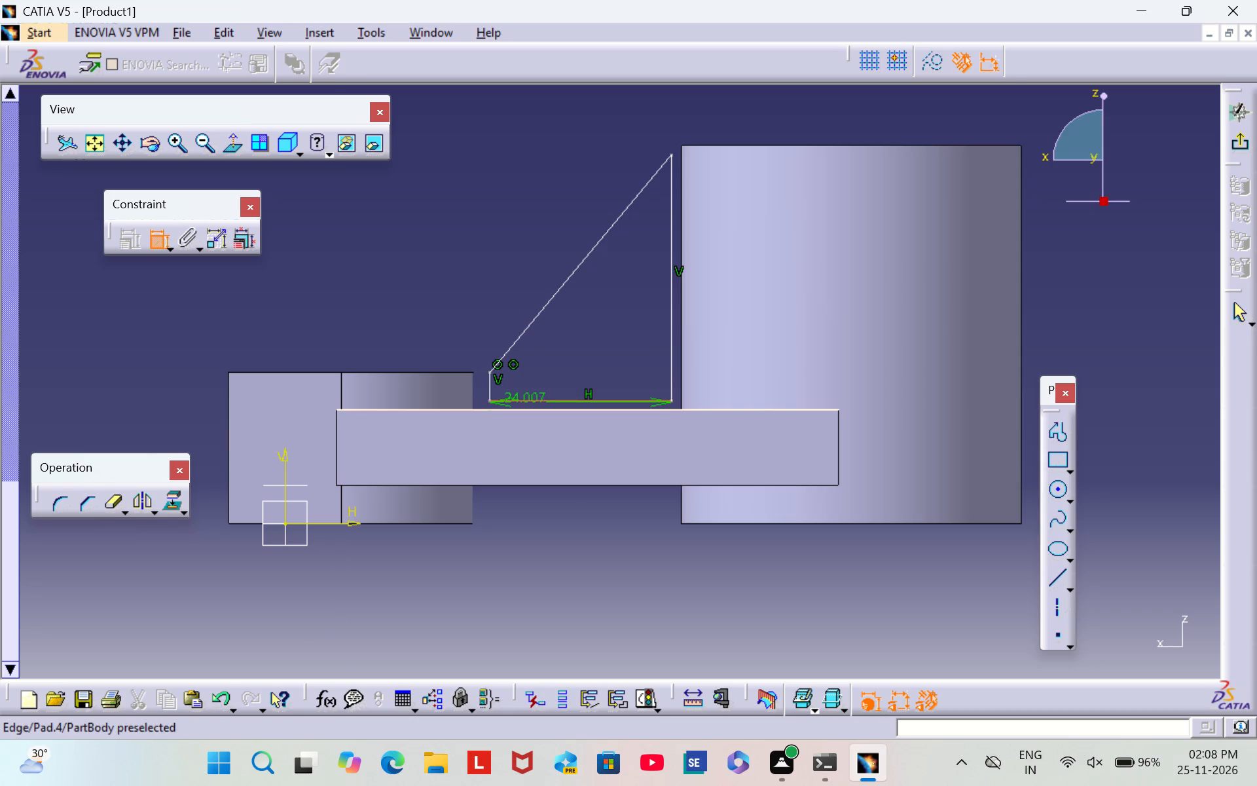
{"action": "left_click", "coordinate": [532, 410]}
{"action": "right_click", "coordinate": [551, 371]}
{"action": "left_click", "coordinate": [648, 534]}
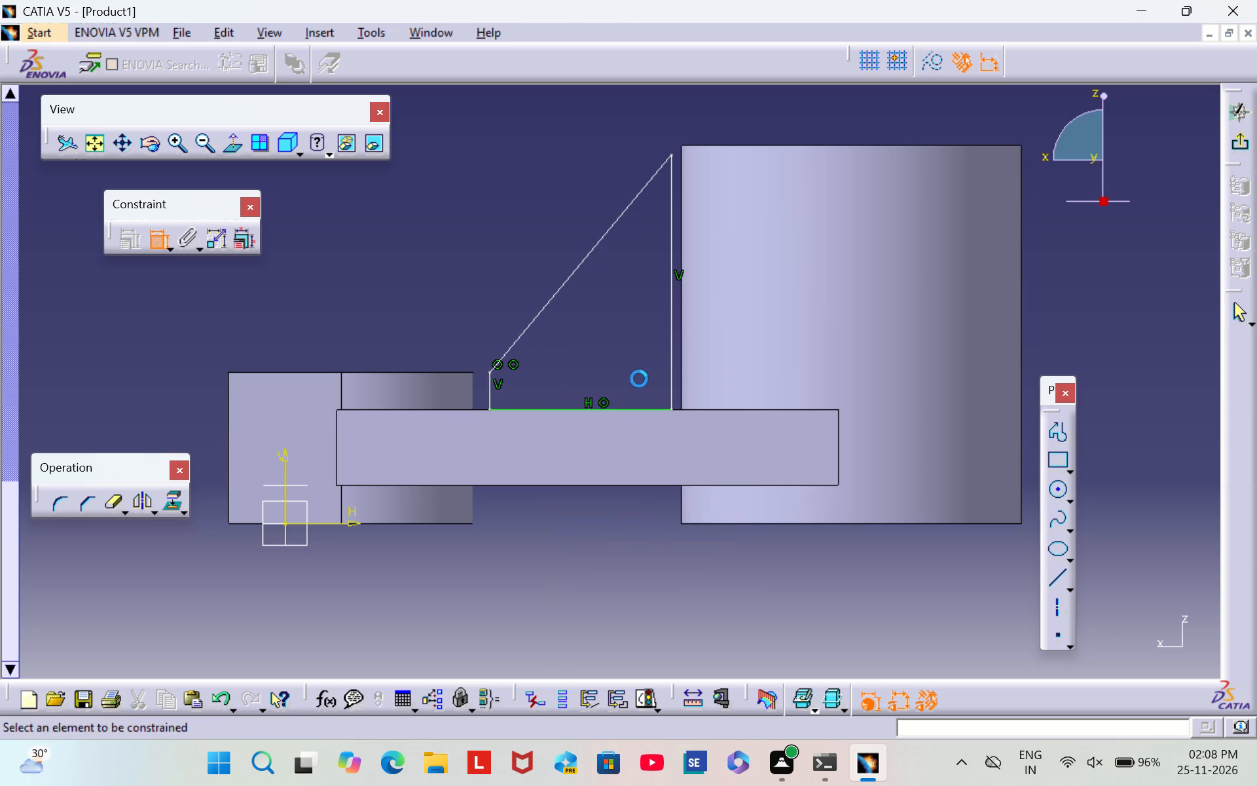
Make the rib profile's highest corner coincident with the cylinder's top edge.
{"action": "left_click", "coordinate": [668, 156]}
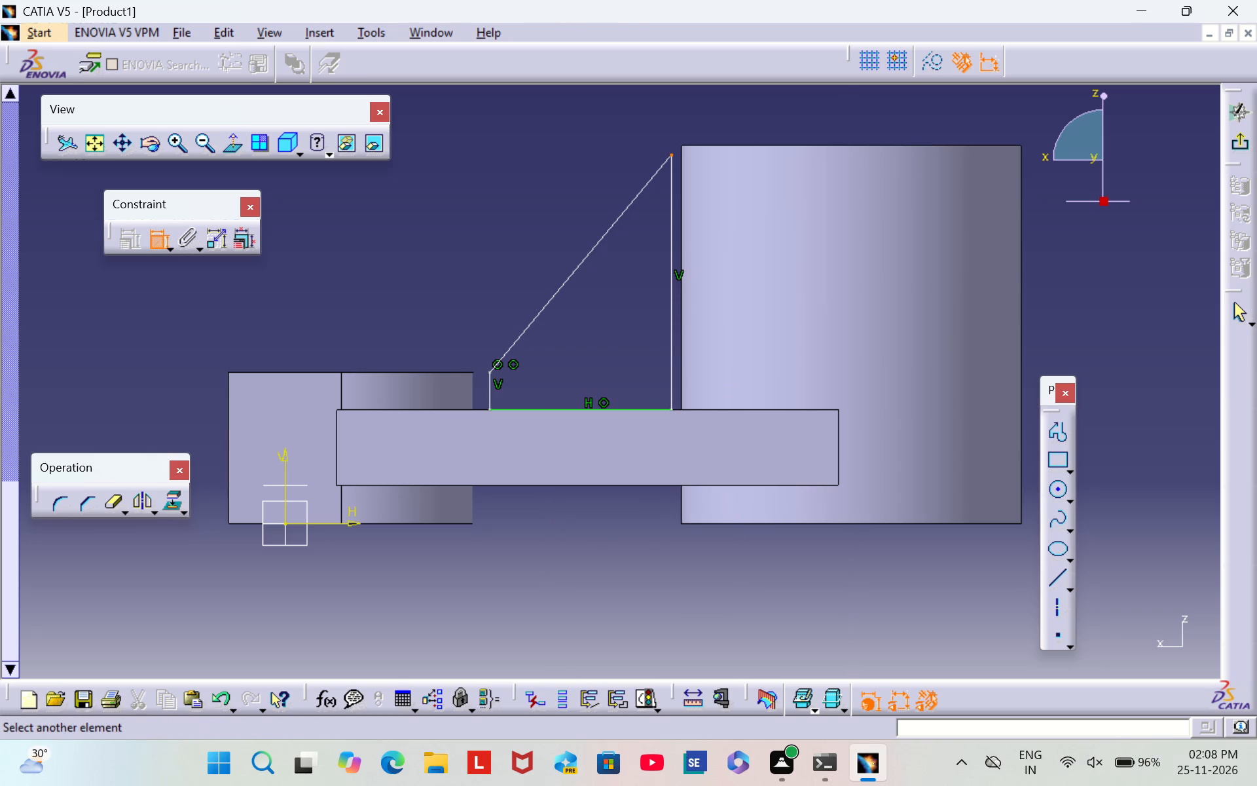
{"action": "left_click", "coordinate": [679, 145]}
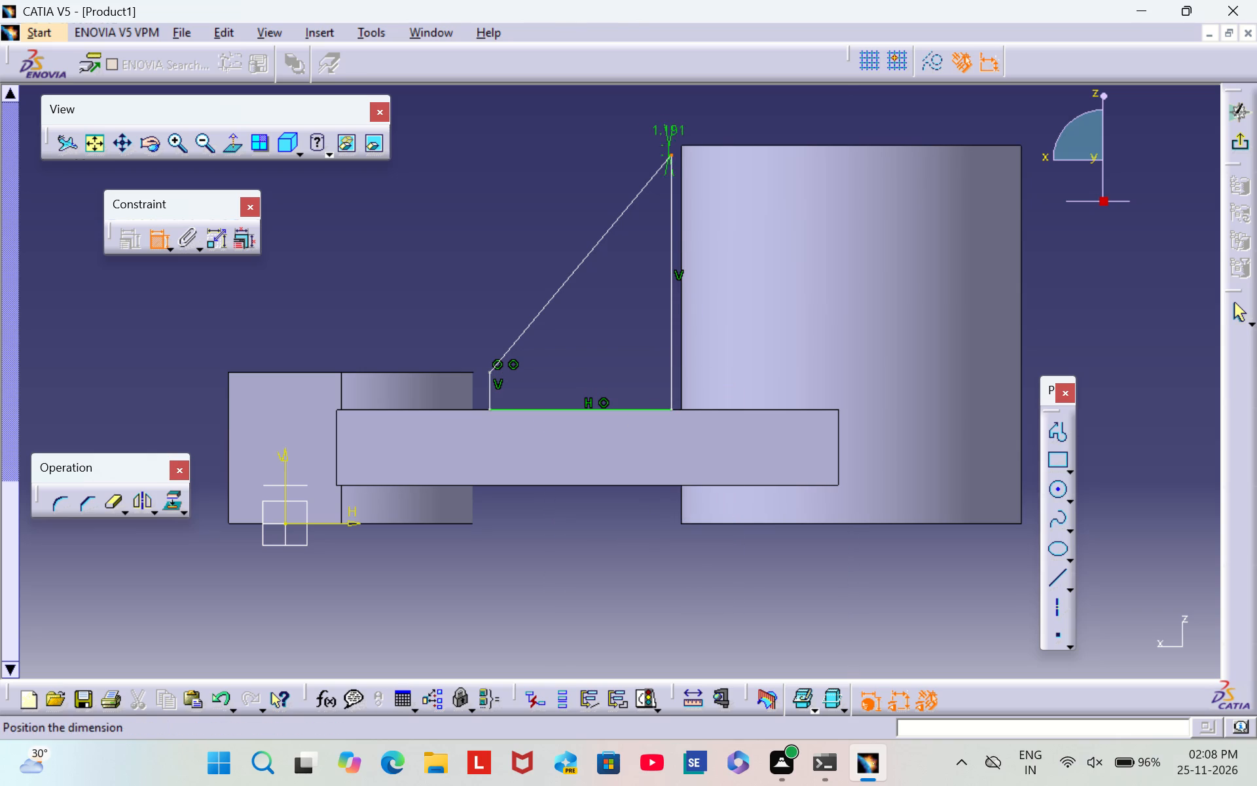
{"action": "right_click", "coordinate": [651, 124]}
{"action": "left_click", "coordinate": [709, 210]}
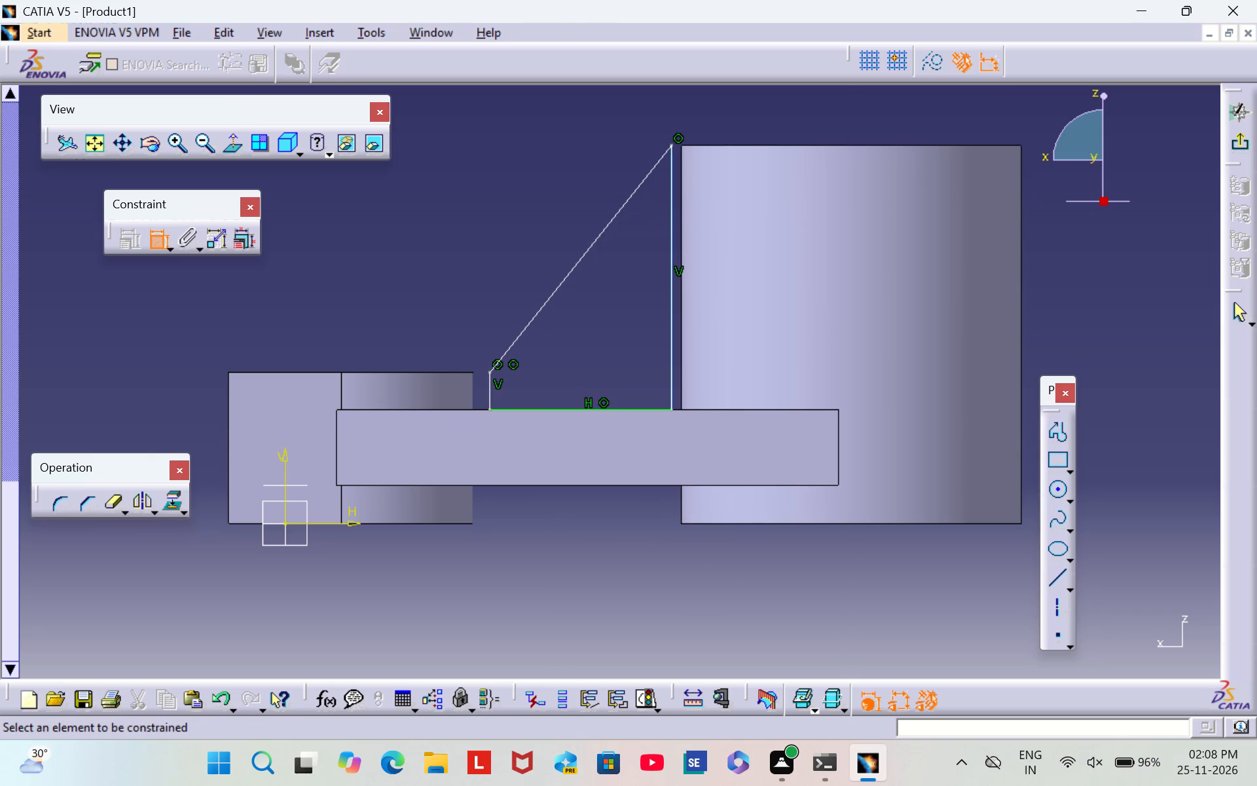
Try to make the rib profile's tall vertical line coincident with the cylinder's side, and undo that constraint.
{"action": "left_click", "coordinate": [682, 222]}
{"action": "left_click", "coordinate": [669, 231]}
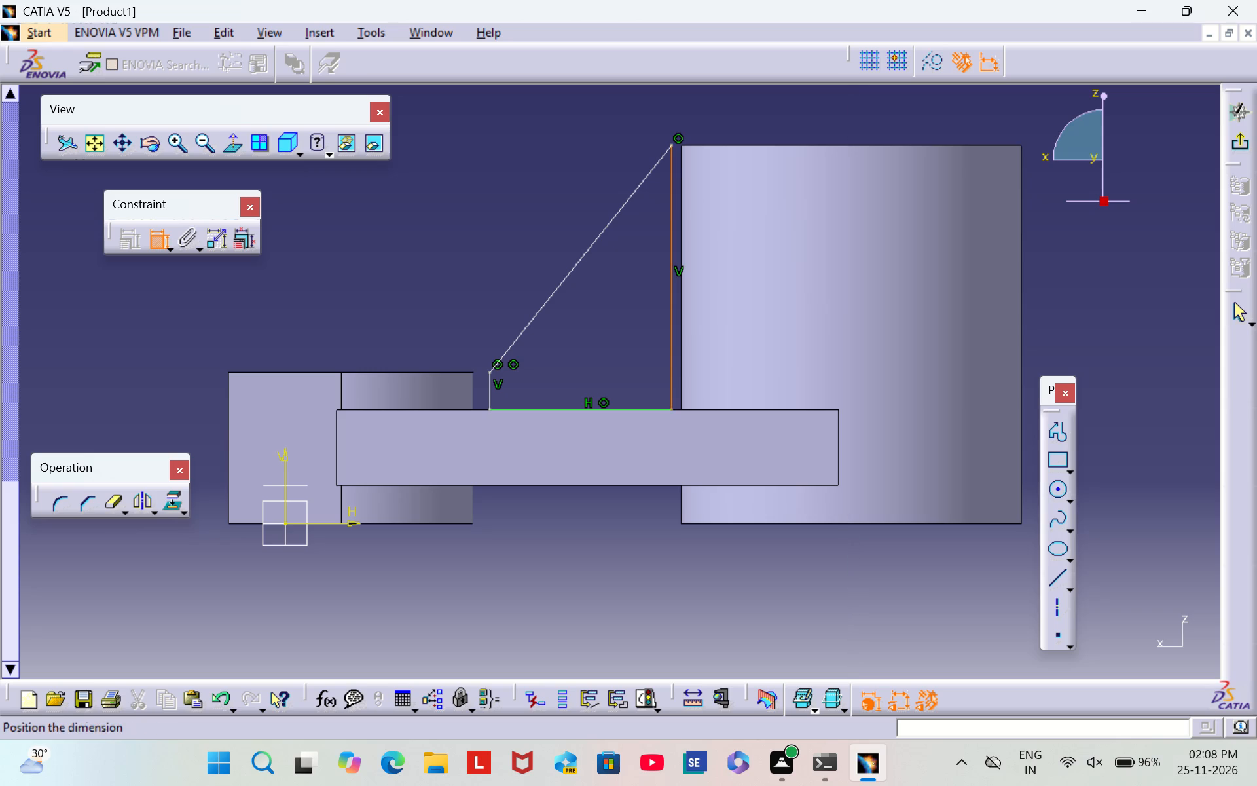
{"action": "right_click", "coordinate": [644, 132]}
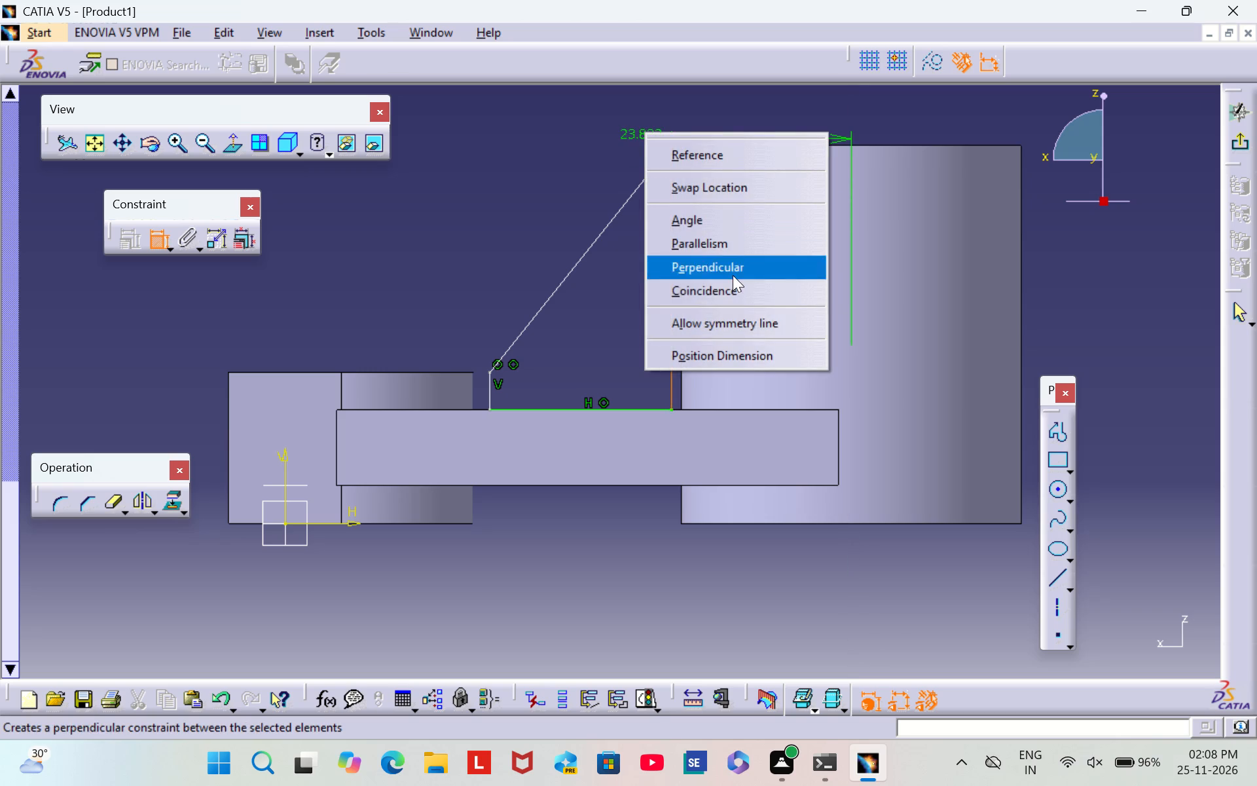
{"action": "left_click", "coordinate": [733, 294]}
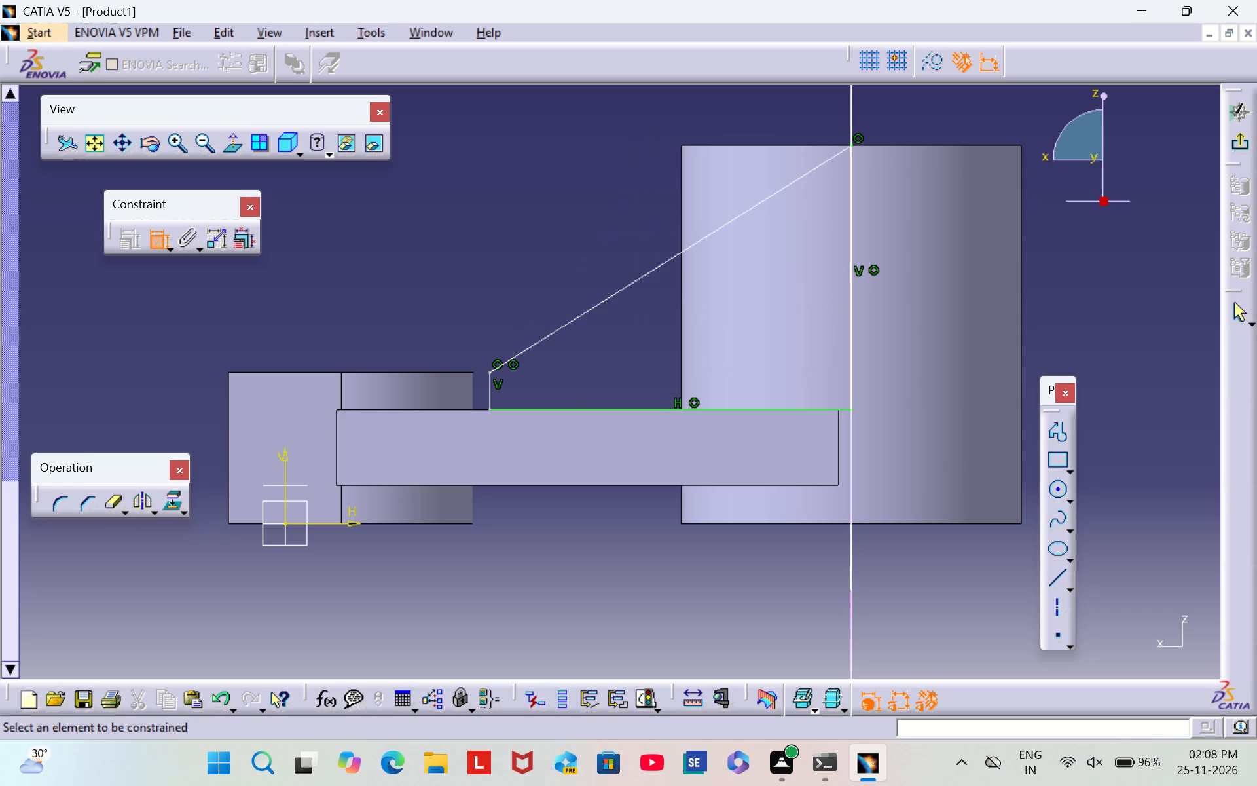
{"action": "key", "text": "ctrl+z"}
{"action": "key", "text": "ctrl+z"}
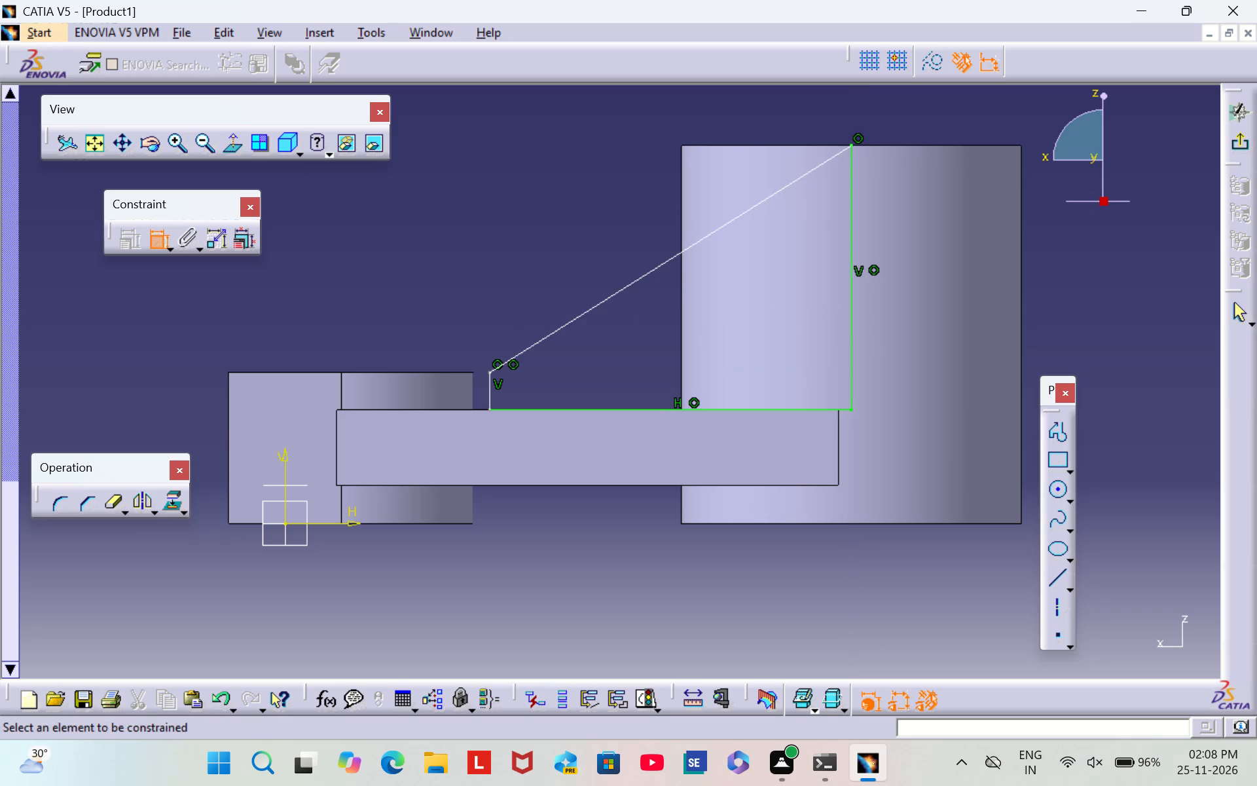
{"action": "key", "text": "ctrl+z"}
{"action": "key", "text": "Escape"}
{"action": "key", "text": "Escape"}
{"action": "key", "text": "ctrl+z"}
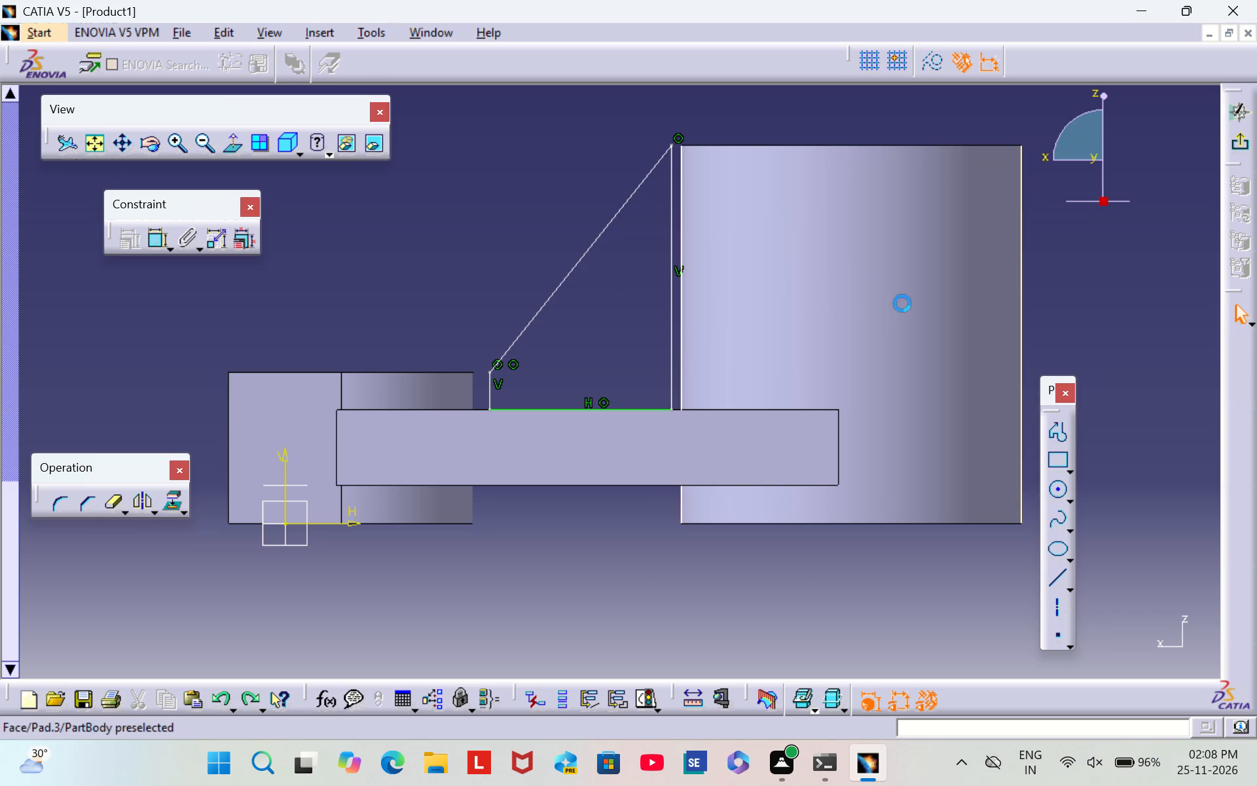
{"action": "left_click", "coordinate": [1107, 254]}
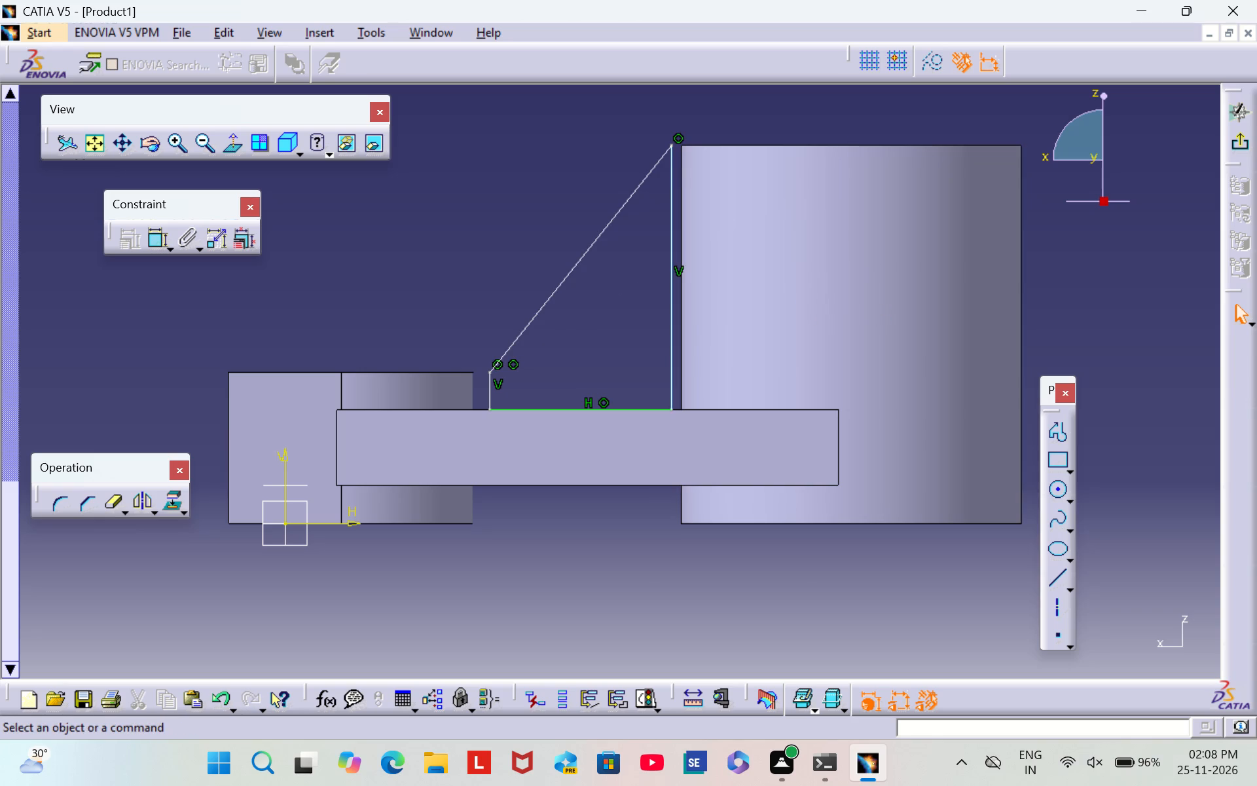
Move the rib profile's tall vertical line up against the cylinder's side.
{"action": "left_click_drag", "start_coordinate": [673, 267], "coordinate": [679, 262]}
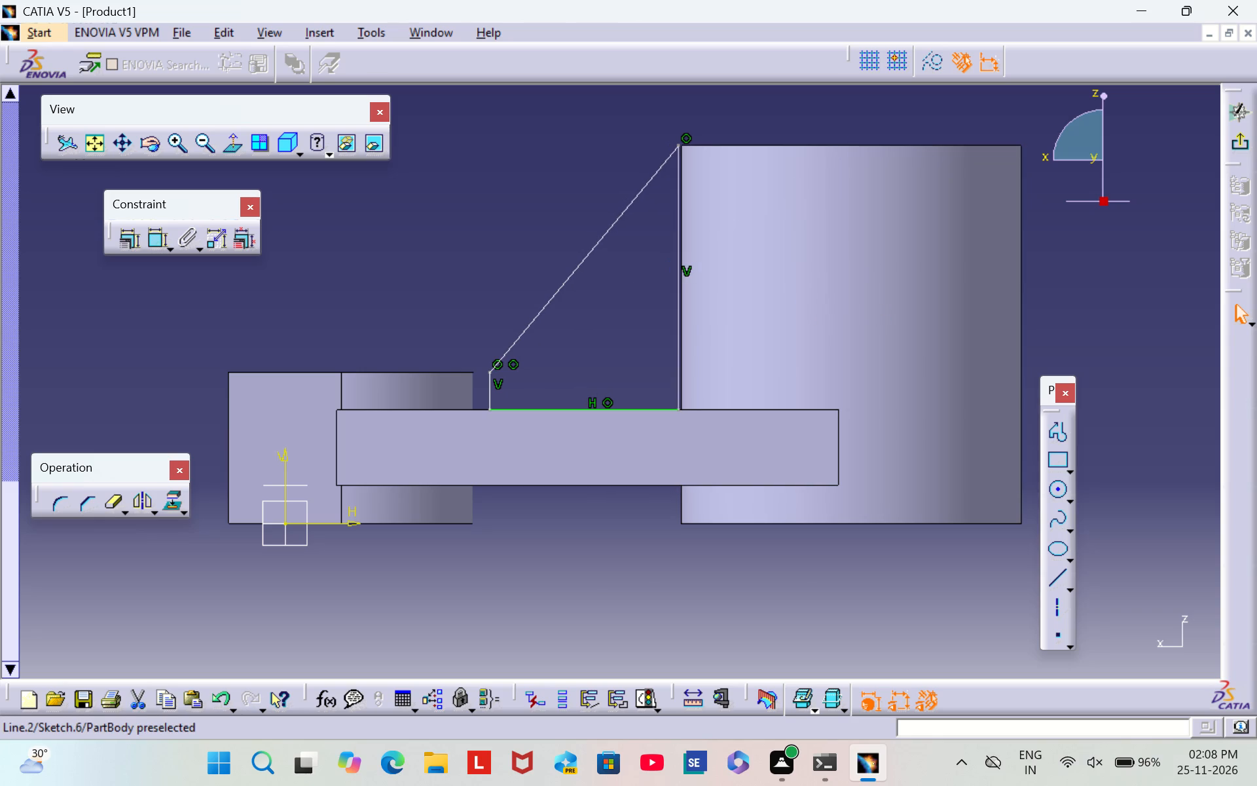
Shift the rib profile's tall vertical line slightly further so it lies on the cylinder's side edge.
{"action": "left_click_drag", "start_coordinate": [679, 262], "coordinate": [680, 262]}
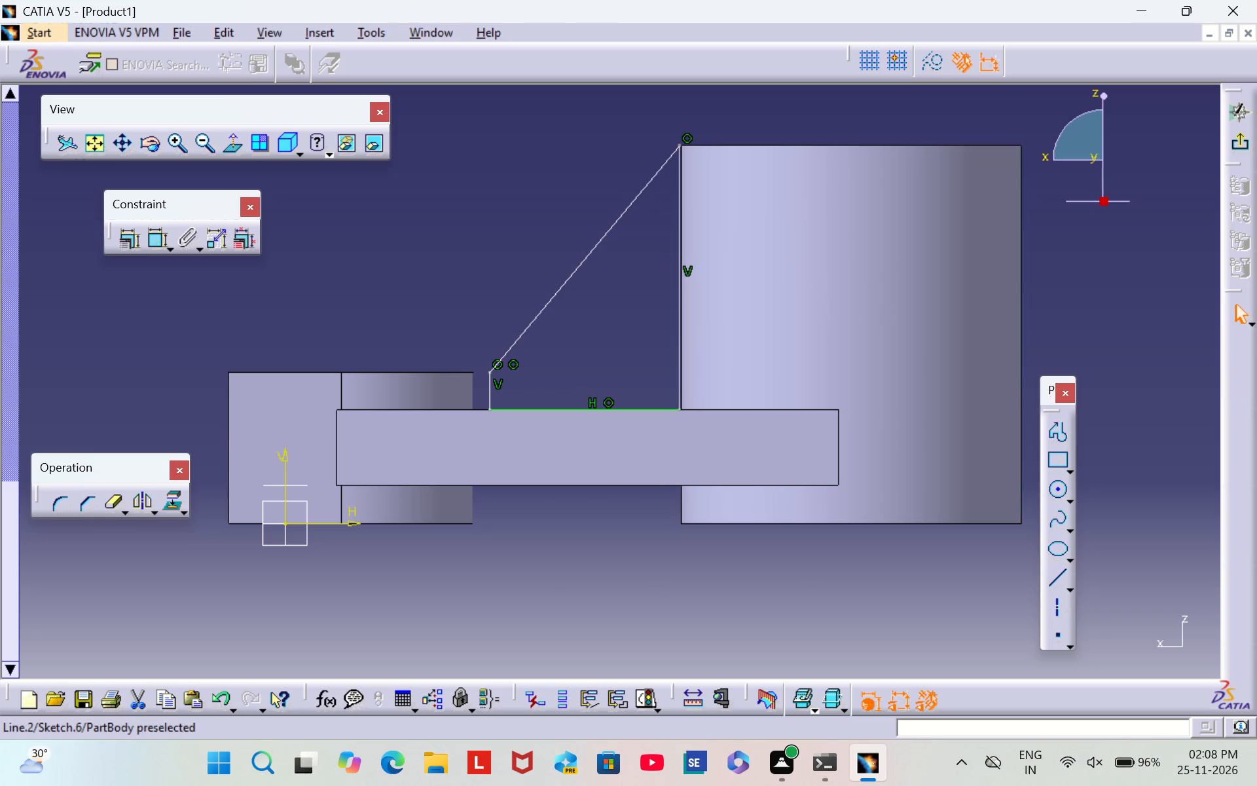
{"action": "left_click_drag", "start_coordinate": [680, 262], "coordinate": [682, 262]}
{"action": "left_click", "coordinate": [611, 629]}
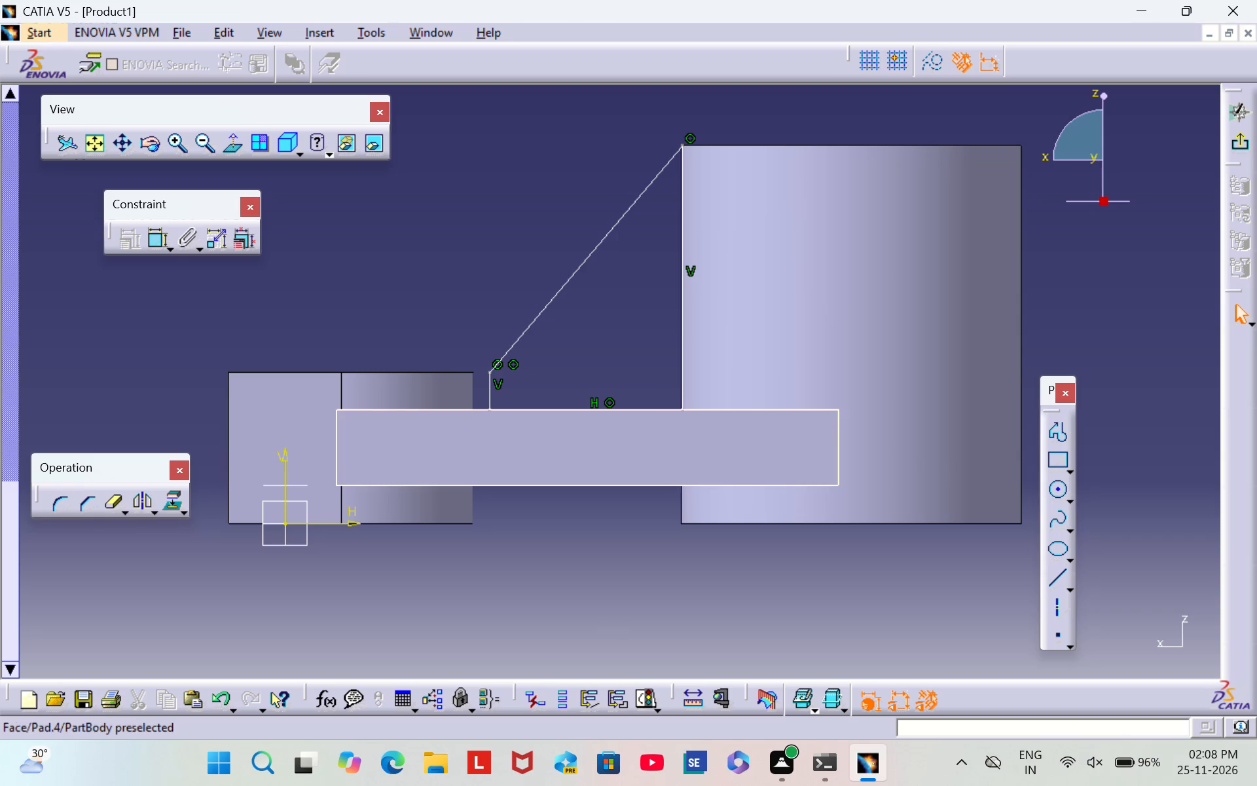
Move the rib profile's short vertical line onto the end of the U-shaped body and exit the sketch.
{"action": "left_click_drag", "start_coordinate": [489, 390], "coordinate": [477, 388]}
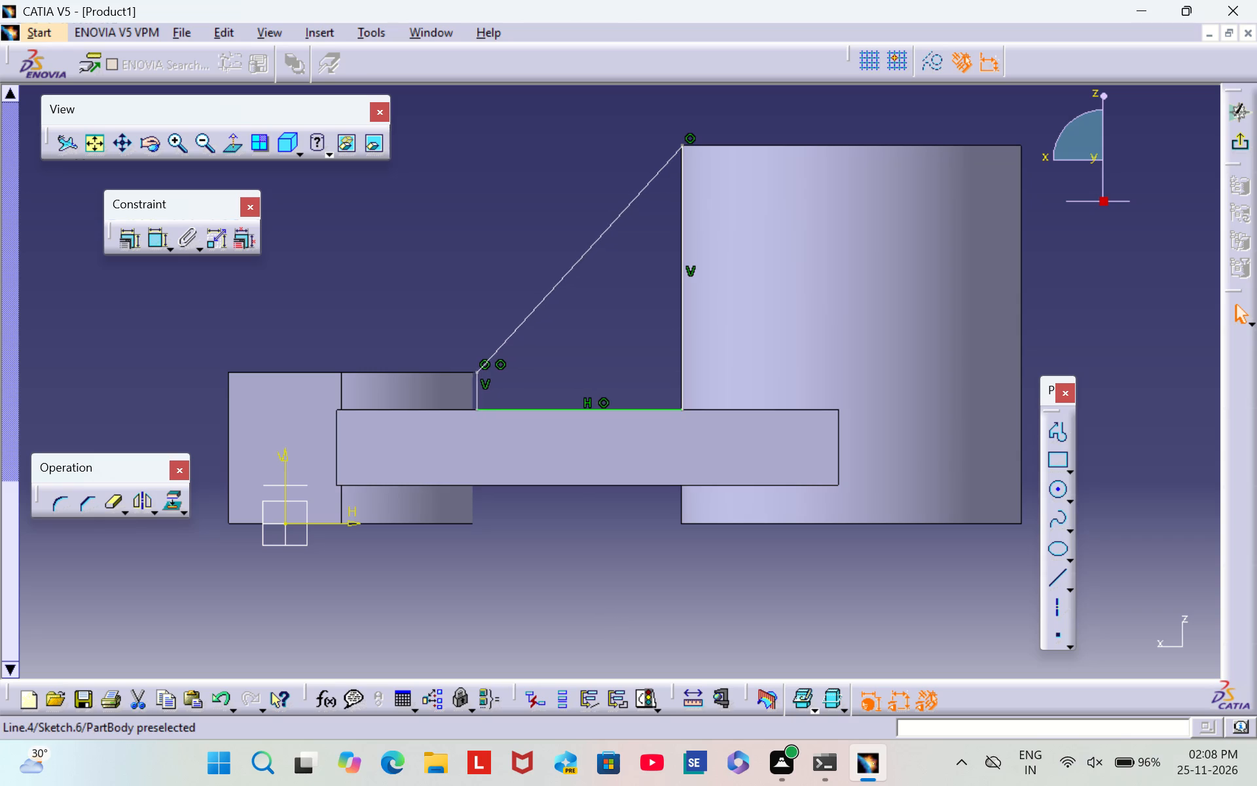
{"action": "left_click_drag", "start_coordinate": [477, 388], "coordinate": [470, 388]}
{"action": "left_click", "coordinate": [547, 559]}
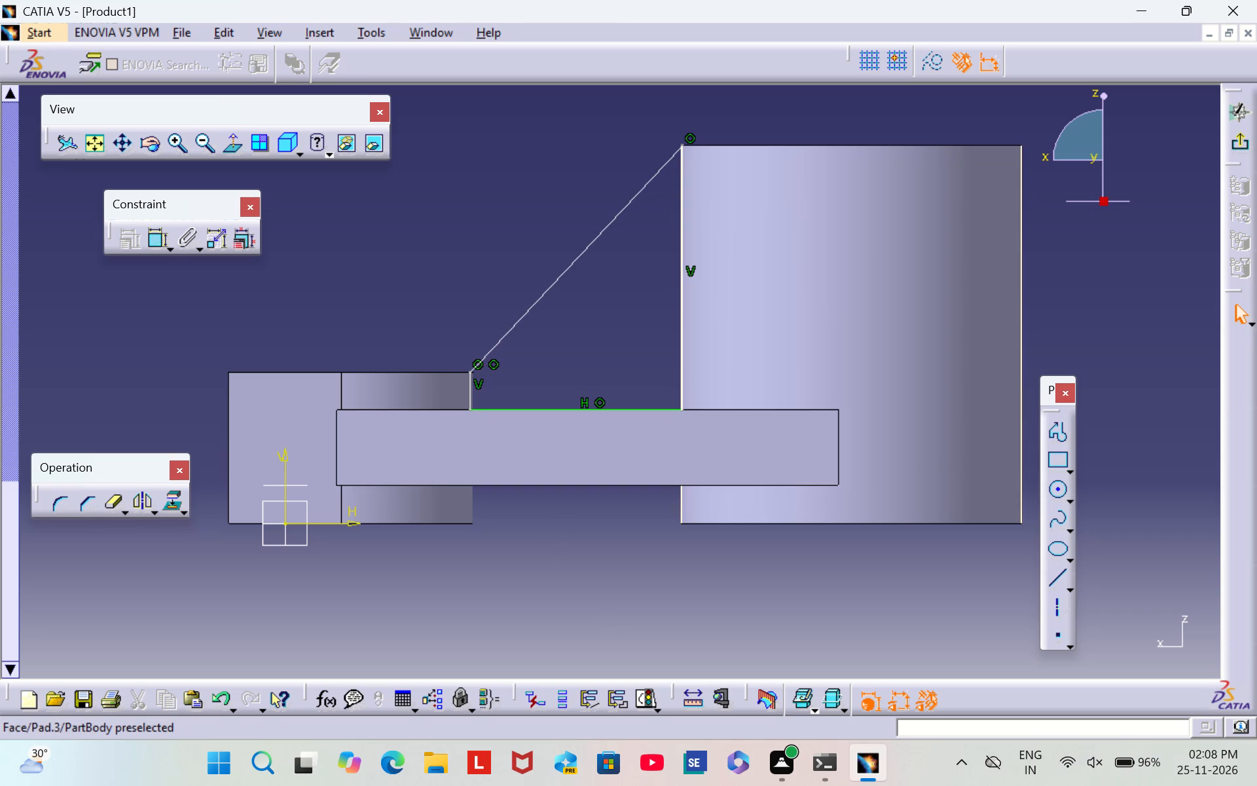
{"action": "left_click", "coordinate": [1247, 138]}
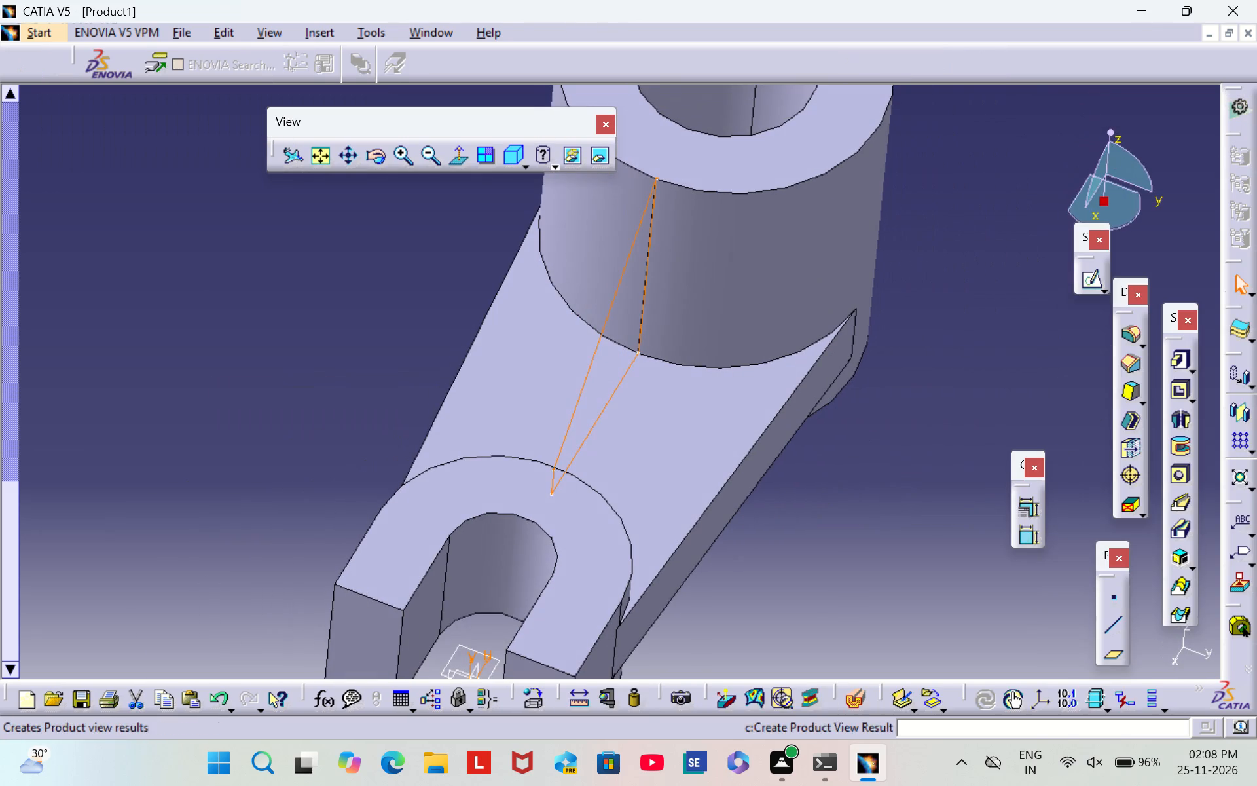
Pad the rib sketch with a length of 5 mm and mirrored extent.
{"action": "left_click", "coordinate": [1175, 354]}
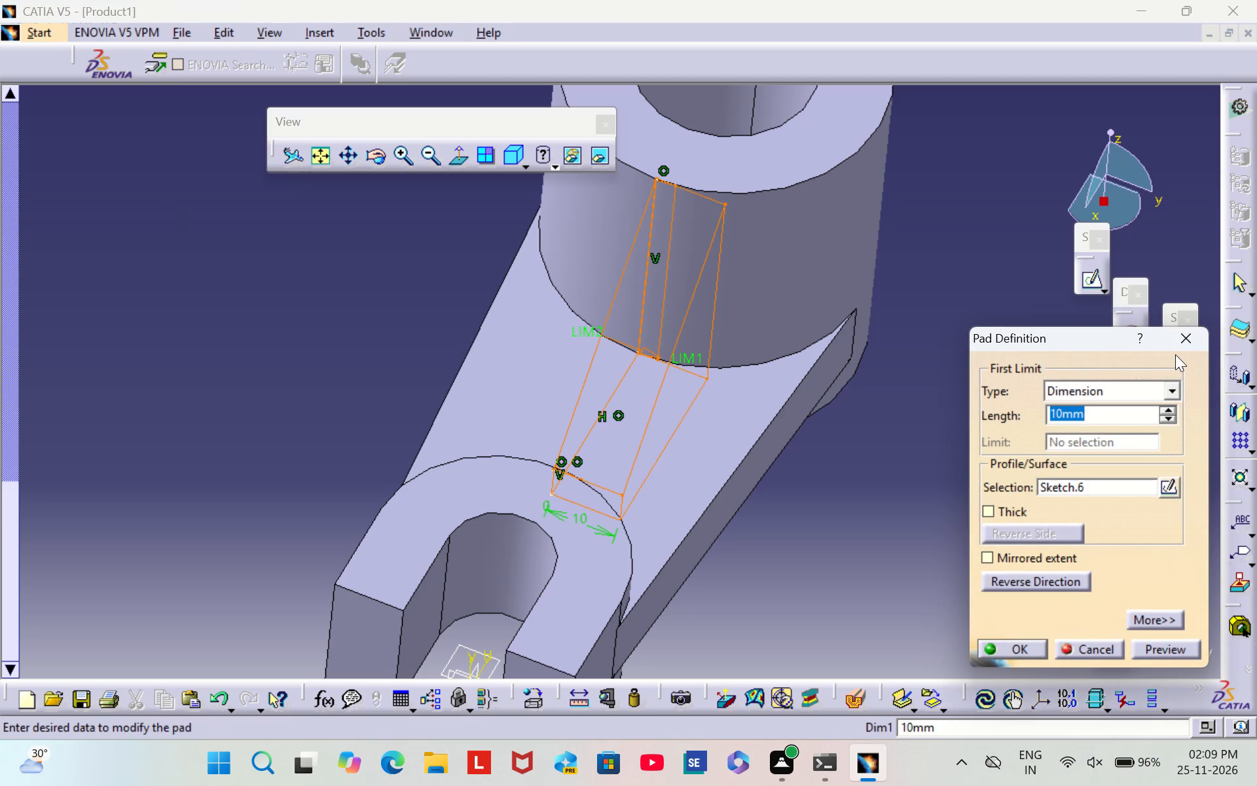
{"action": "key", "text": "BackSpace"}
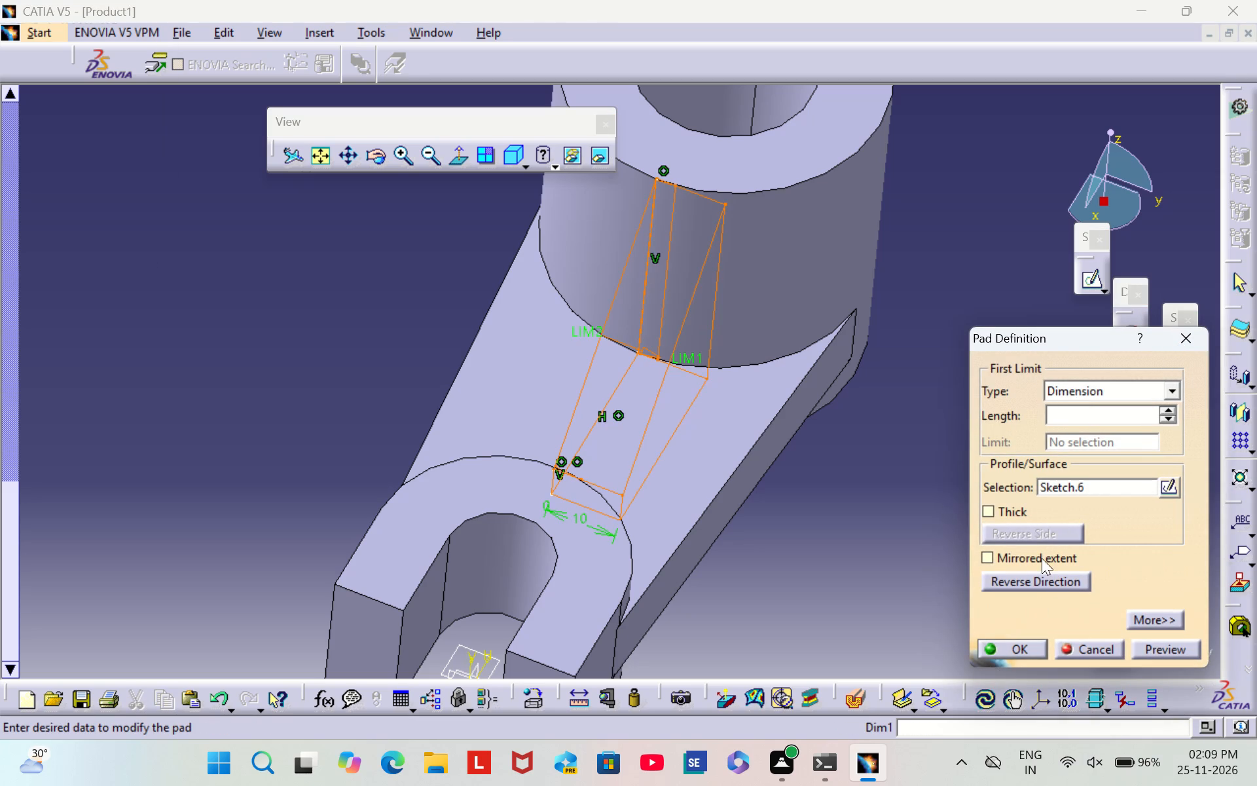
{"action": "left_click", "coordinate": [1042, 556]}
{"action": "left_click", "coordinate": [706, 420]}
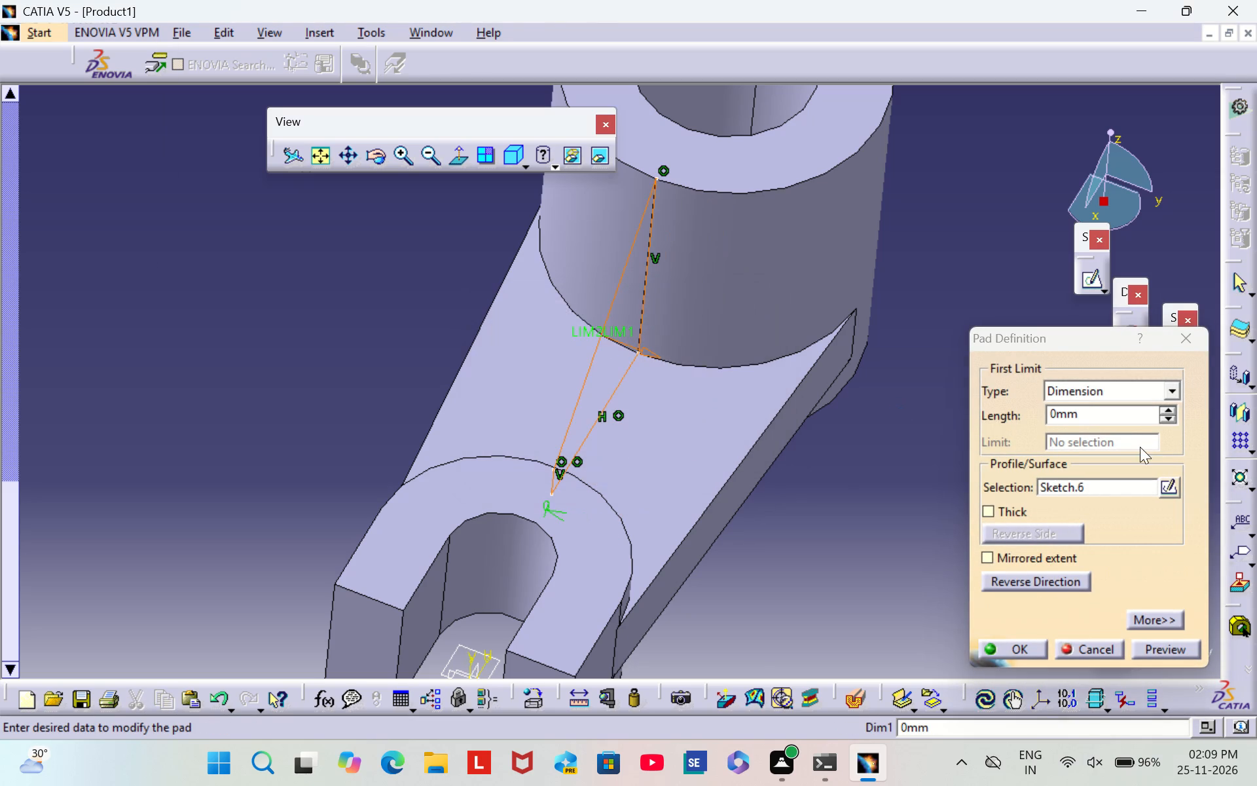
{"action": "left_click", "coordinate": [1100, 420]}
{"action": "key", "text": "BackSpace"}
{"action": "key", "text": "BackSpace"}
{"action": "key", "text": "BackSpace"}
{"action": "key", "text": "BackSpace"}
{"action": "key", "text": "BackSpace"}
{"action": "key", "text": "BackSpace"}
{"action": "key", "text": "BackSpace"}
{"action": "key", "text": "BackSpace"}
{"action": "key", "text": "BackSpace"}
{"action": "key", "text": "BackSpace"}
{"action": "key", "text": "BackSpace"}
{"action": "key", "text": "BackSpace"}
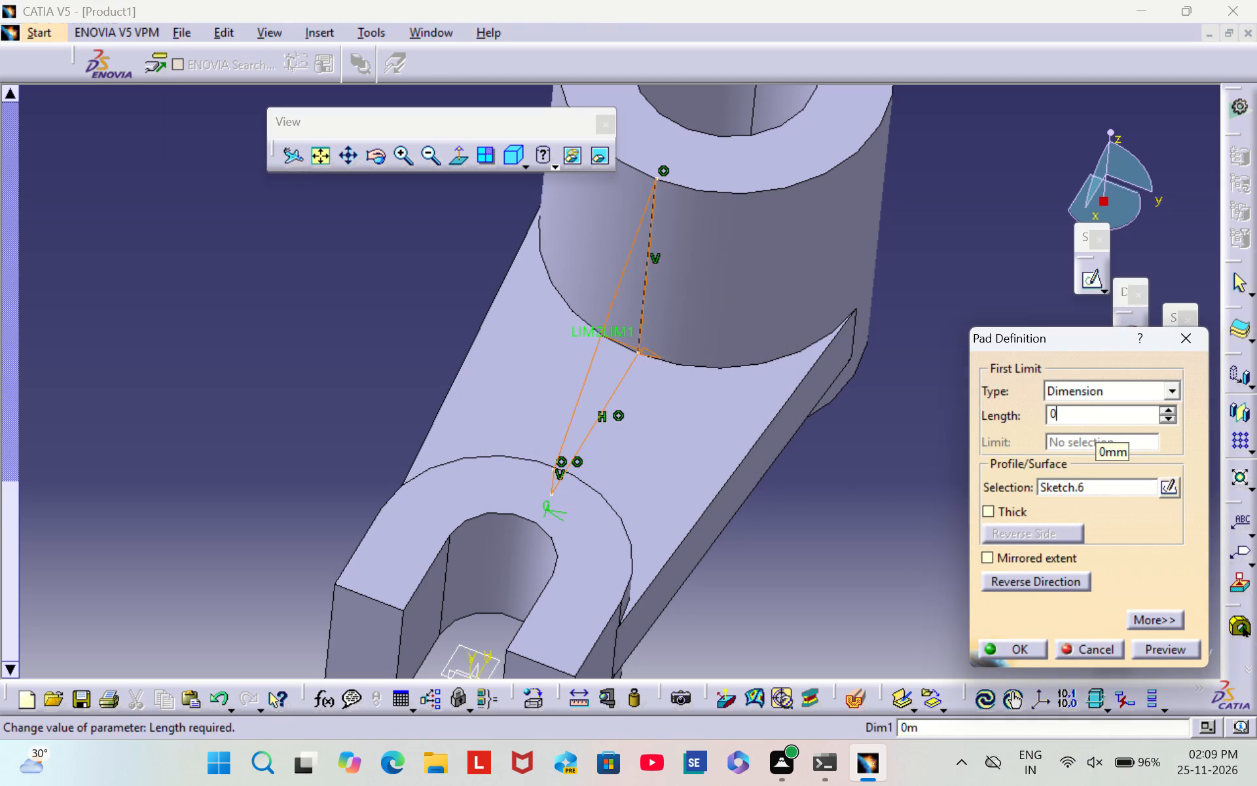
{"action": "key", "text": "5"}
{"action": "left_click", "coordinate": [1032, 557]}
{"action": "left_click", "coordinate": [1021, 646]}
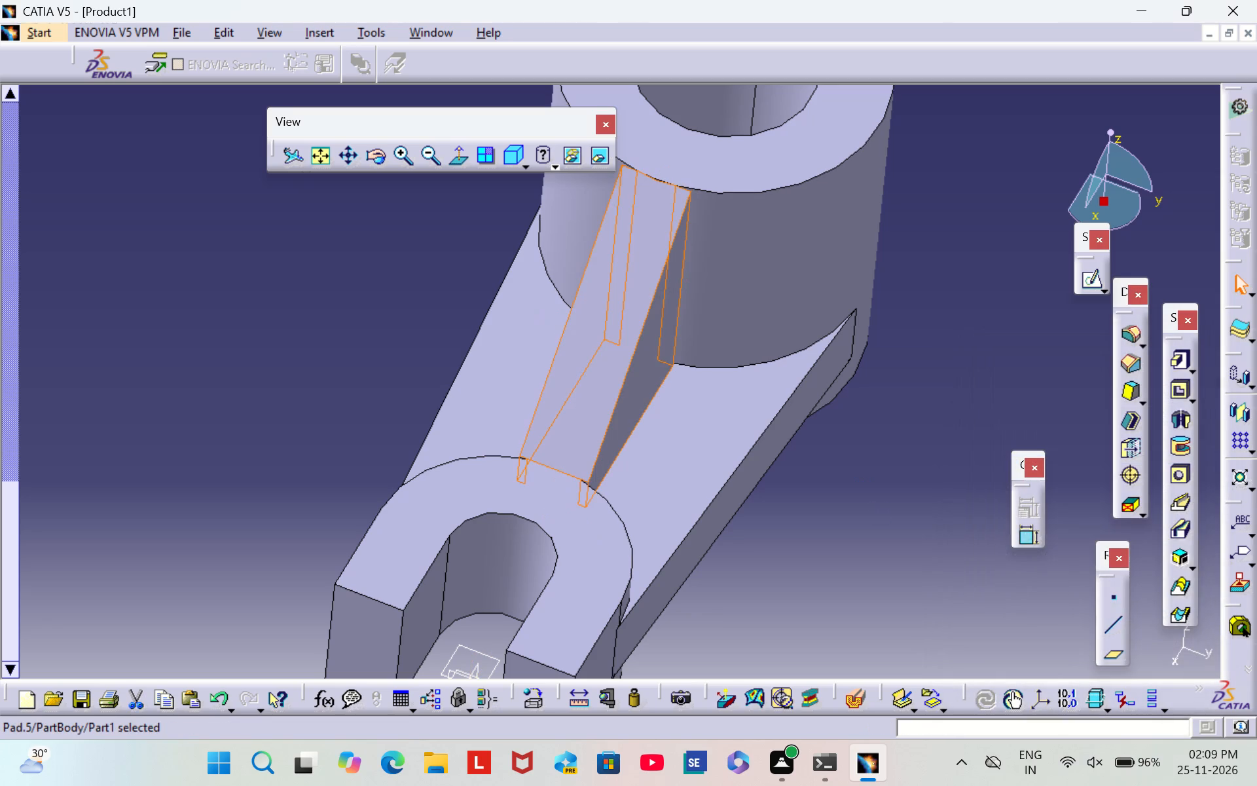
{"action": "left_click", "coordinate": [991, 421]}
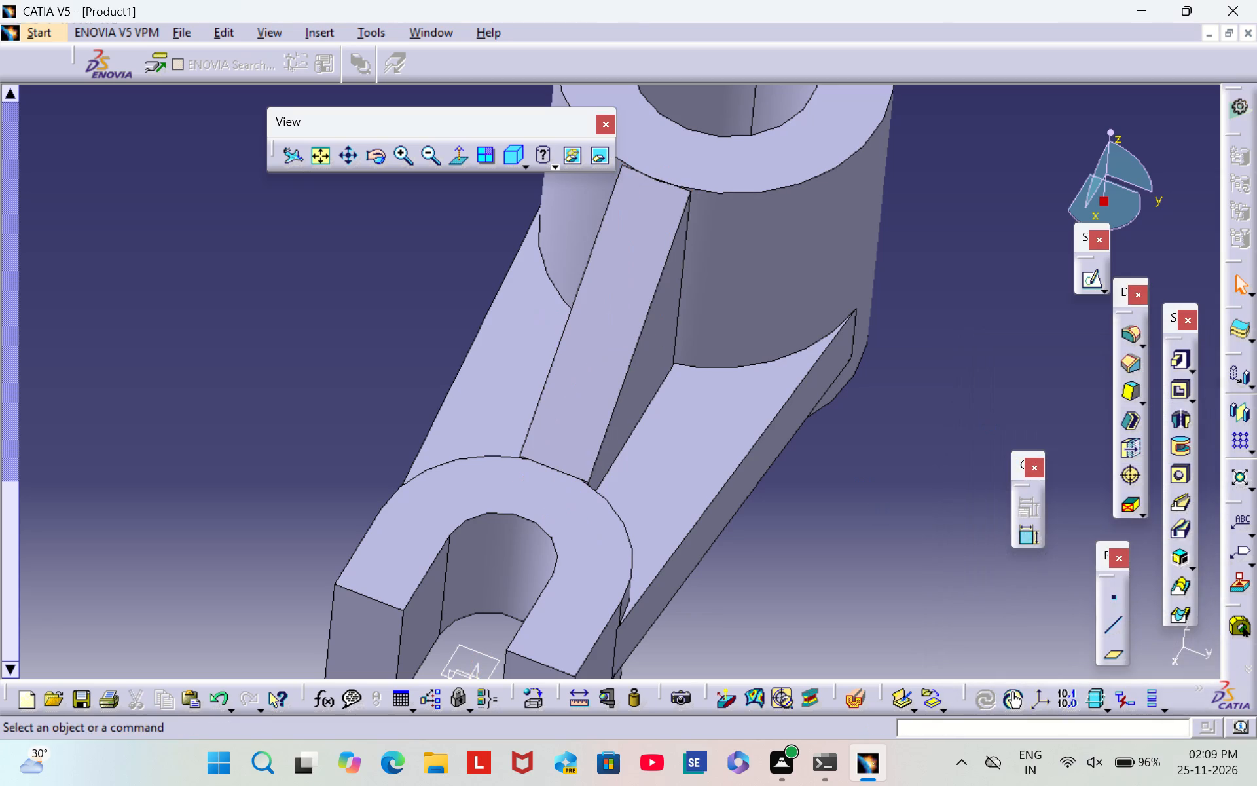
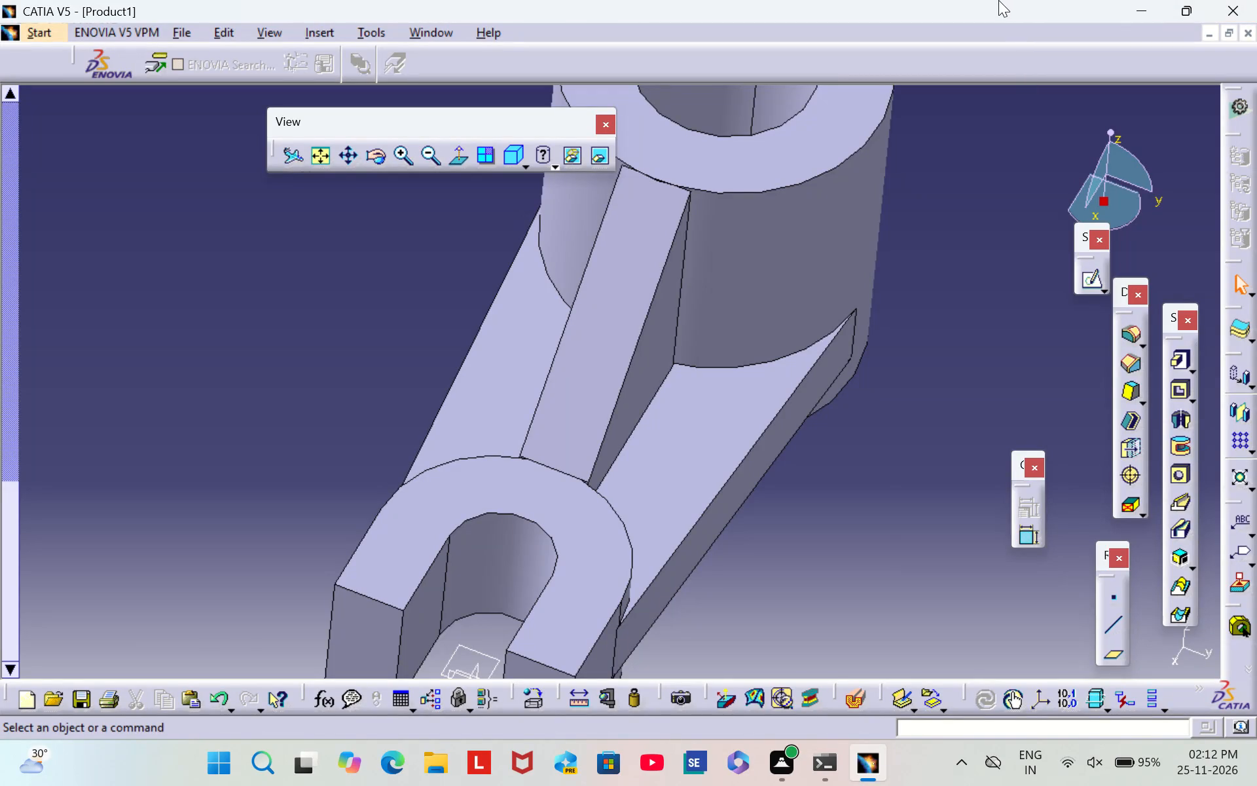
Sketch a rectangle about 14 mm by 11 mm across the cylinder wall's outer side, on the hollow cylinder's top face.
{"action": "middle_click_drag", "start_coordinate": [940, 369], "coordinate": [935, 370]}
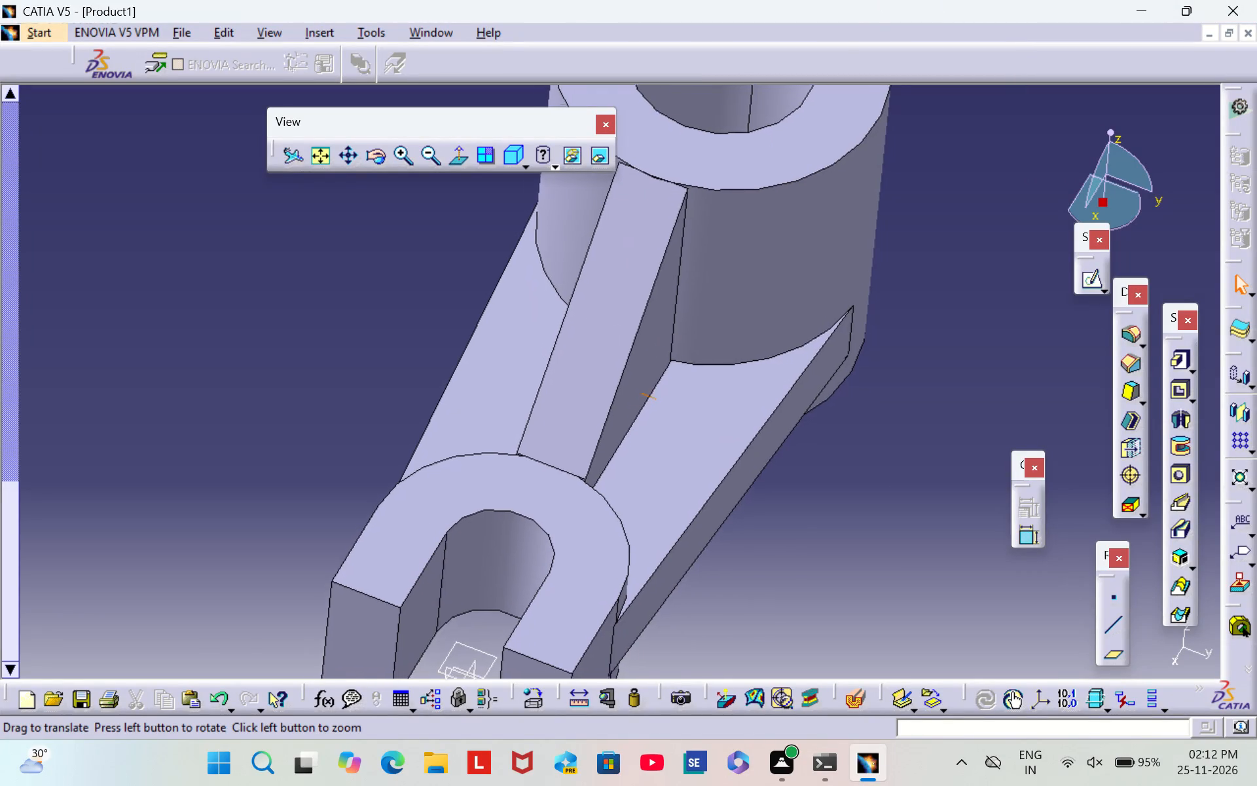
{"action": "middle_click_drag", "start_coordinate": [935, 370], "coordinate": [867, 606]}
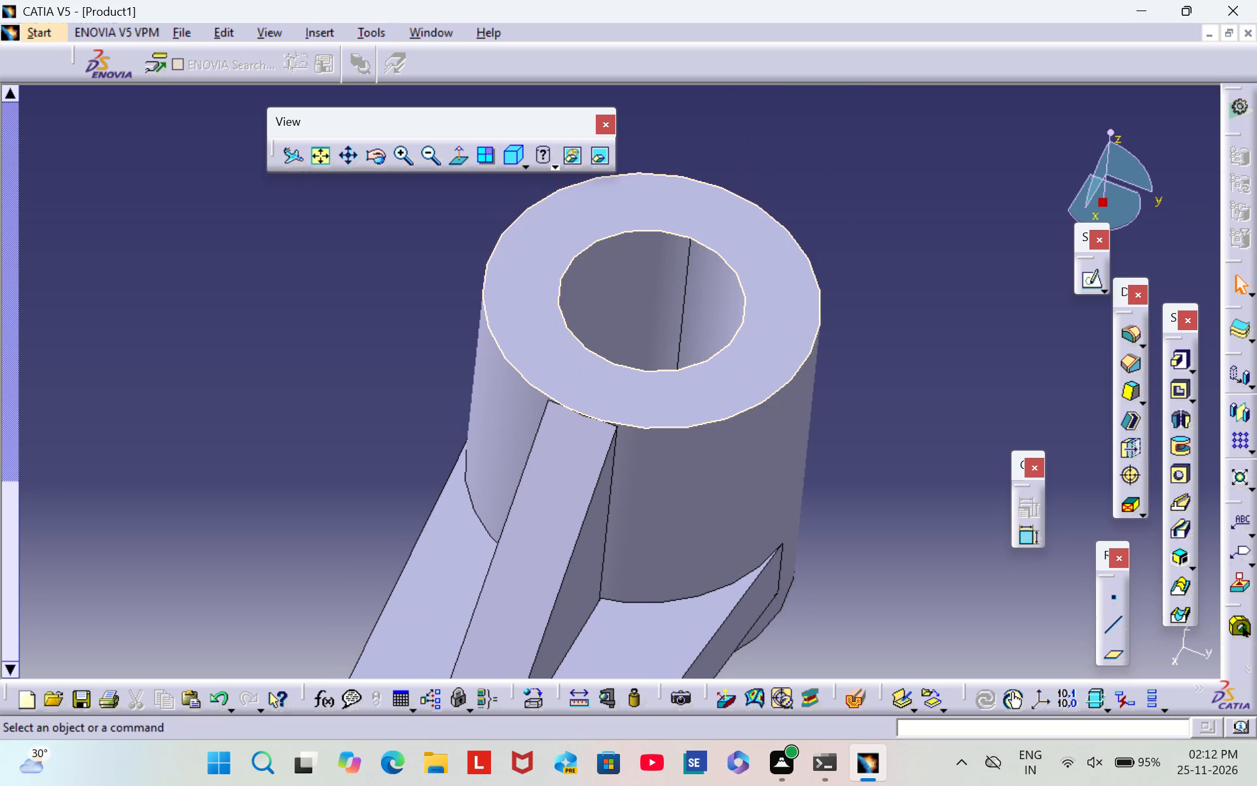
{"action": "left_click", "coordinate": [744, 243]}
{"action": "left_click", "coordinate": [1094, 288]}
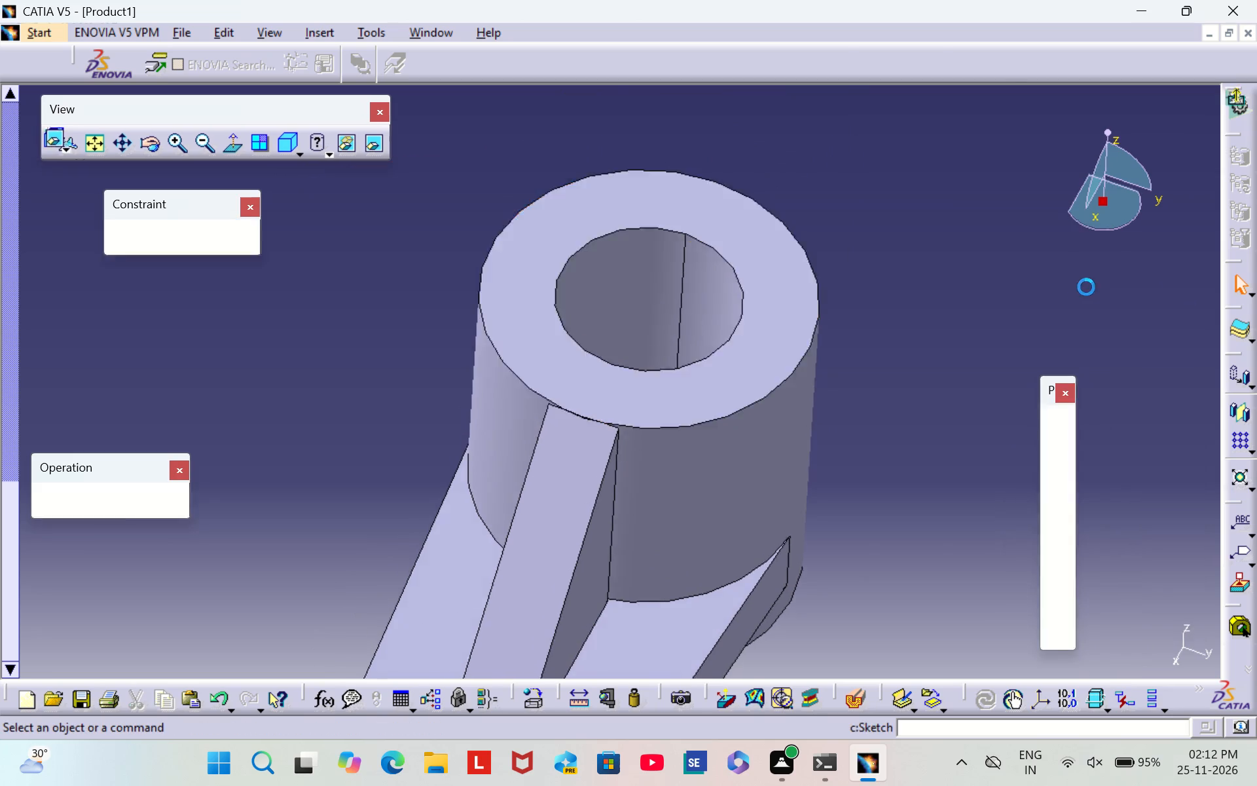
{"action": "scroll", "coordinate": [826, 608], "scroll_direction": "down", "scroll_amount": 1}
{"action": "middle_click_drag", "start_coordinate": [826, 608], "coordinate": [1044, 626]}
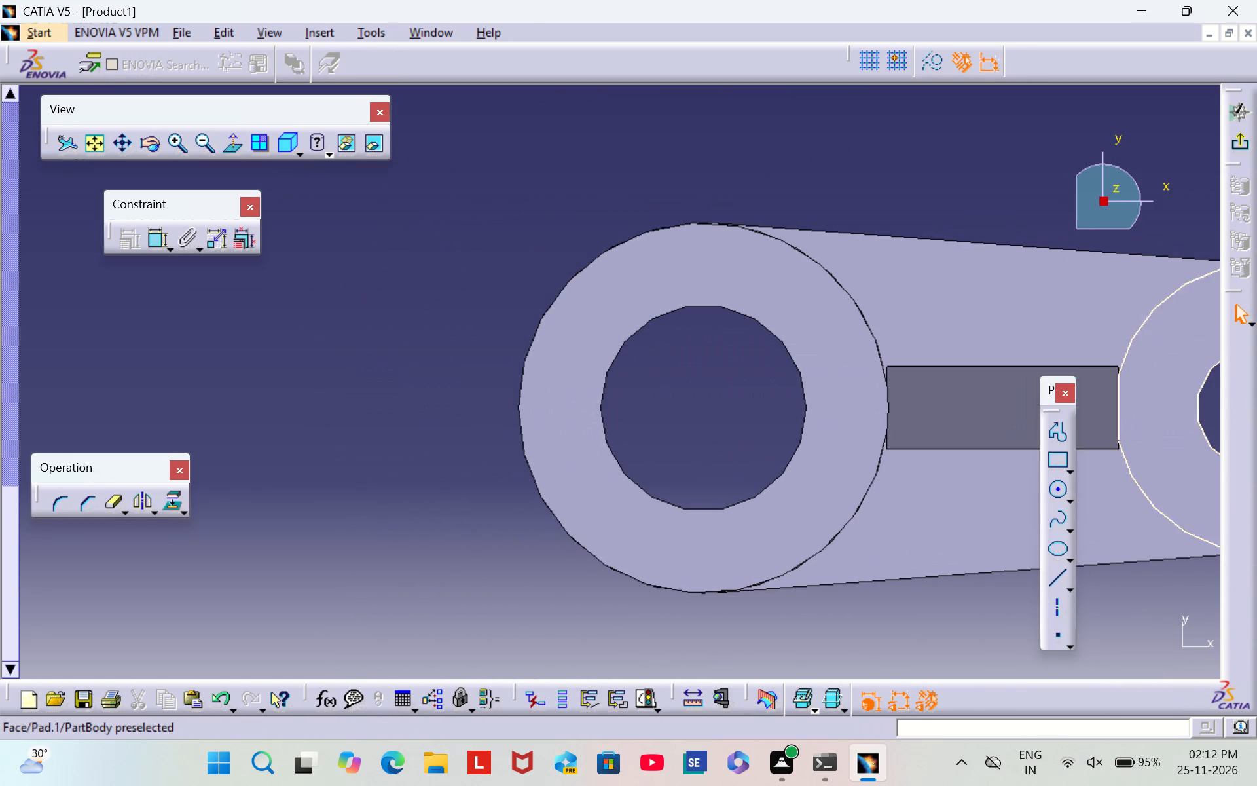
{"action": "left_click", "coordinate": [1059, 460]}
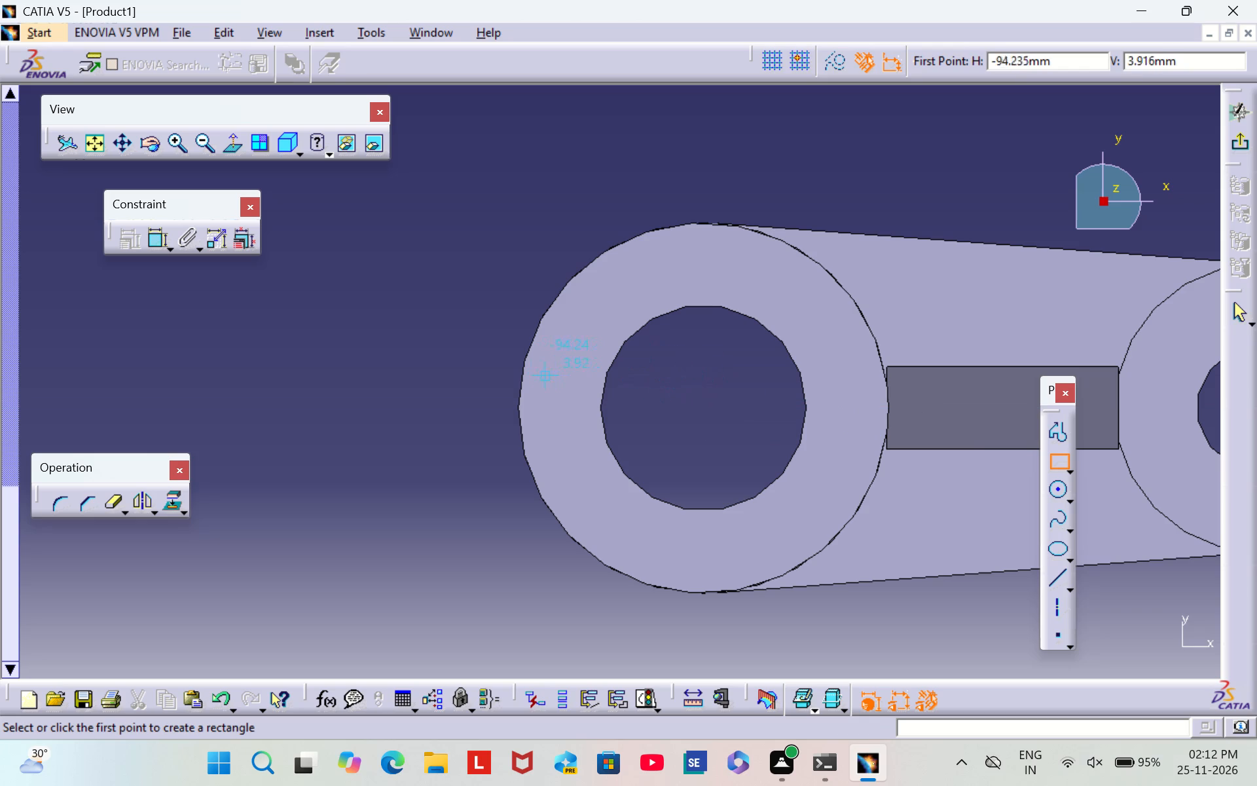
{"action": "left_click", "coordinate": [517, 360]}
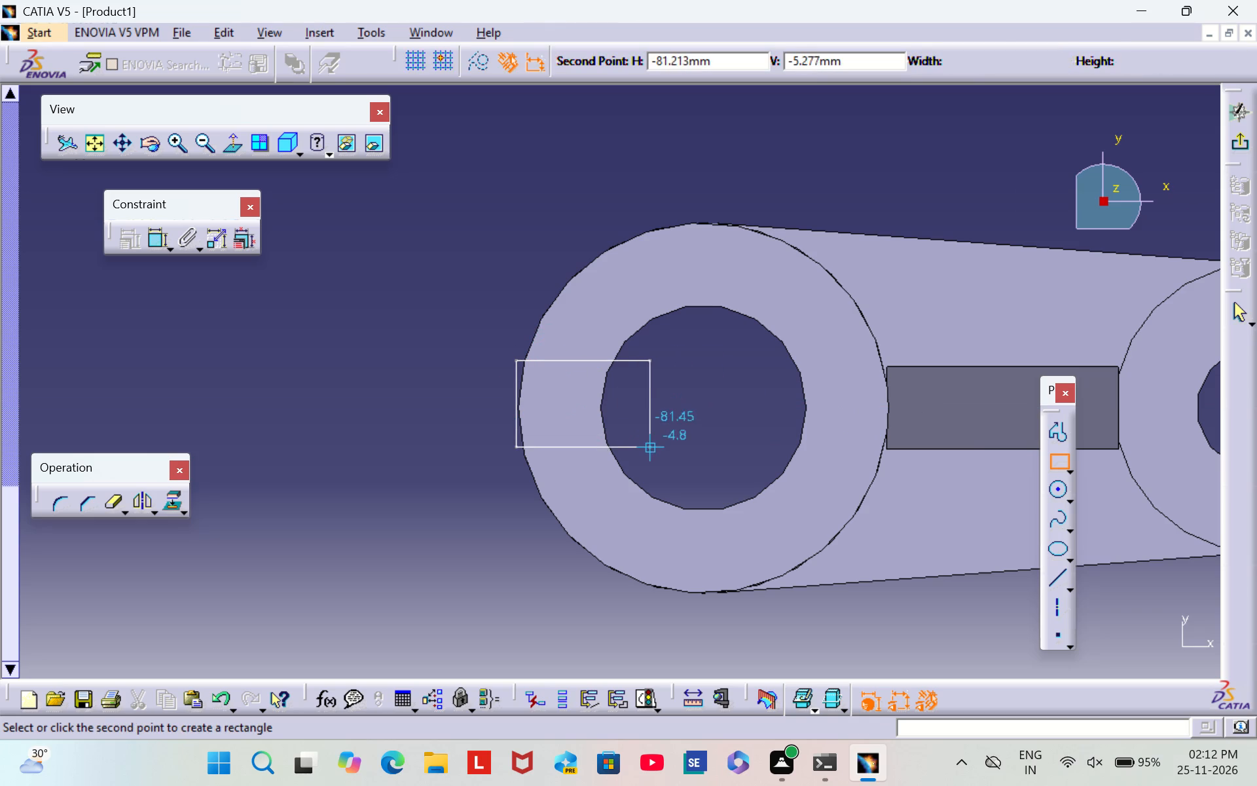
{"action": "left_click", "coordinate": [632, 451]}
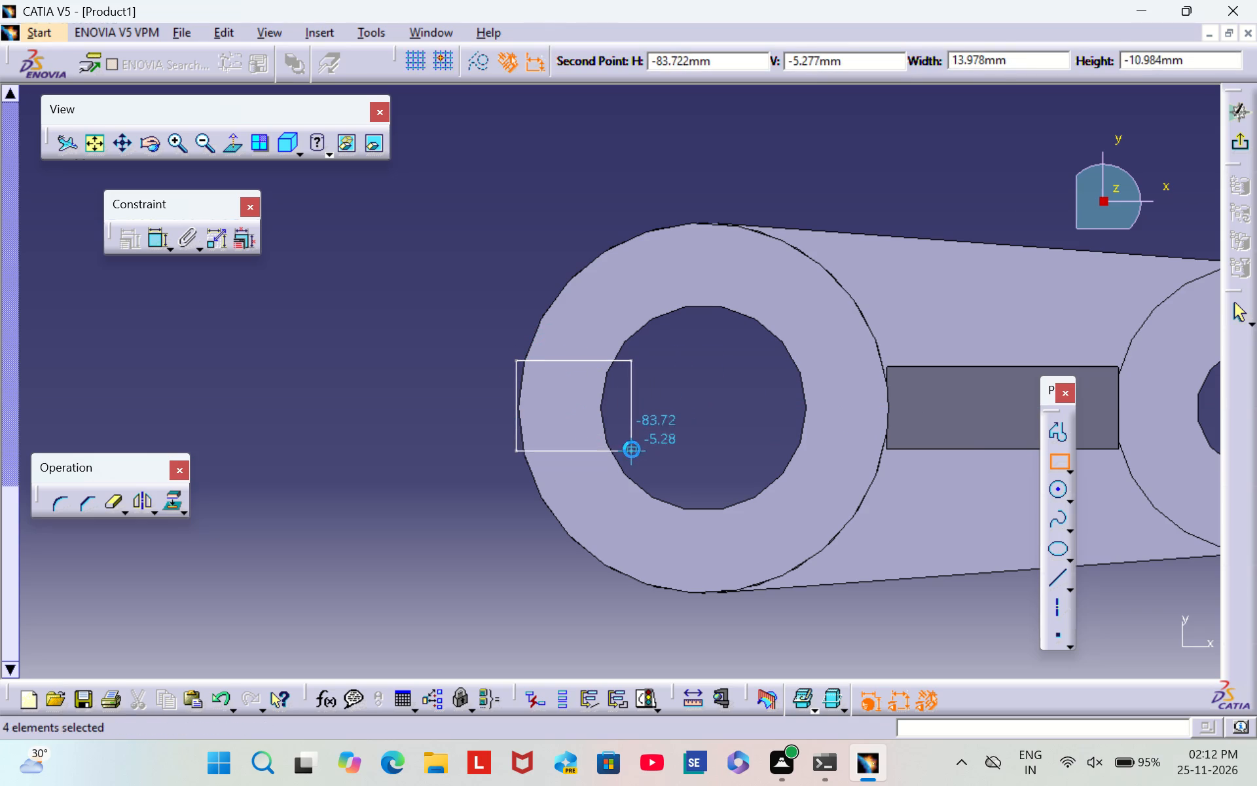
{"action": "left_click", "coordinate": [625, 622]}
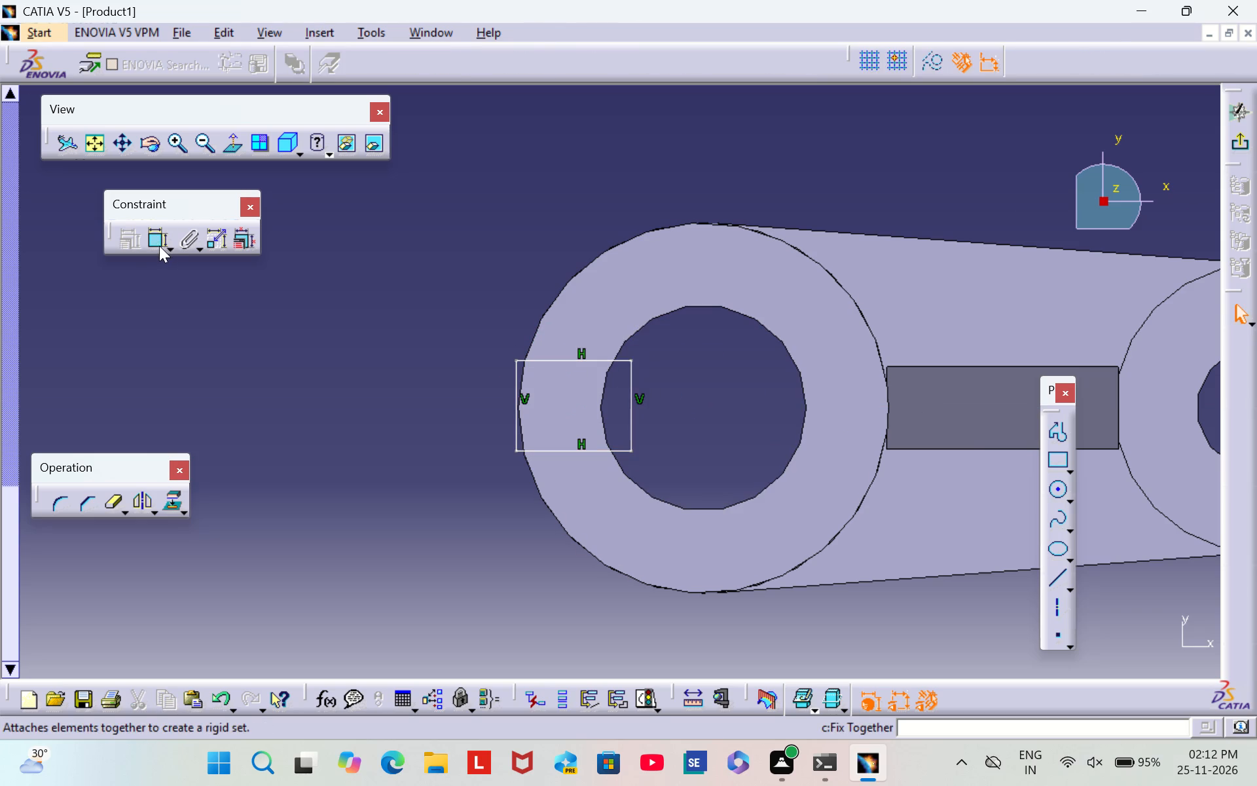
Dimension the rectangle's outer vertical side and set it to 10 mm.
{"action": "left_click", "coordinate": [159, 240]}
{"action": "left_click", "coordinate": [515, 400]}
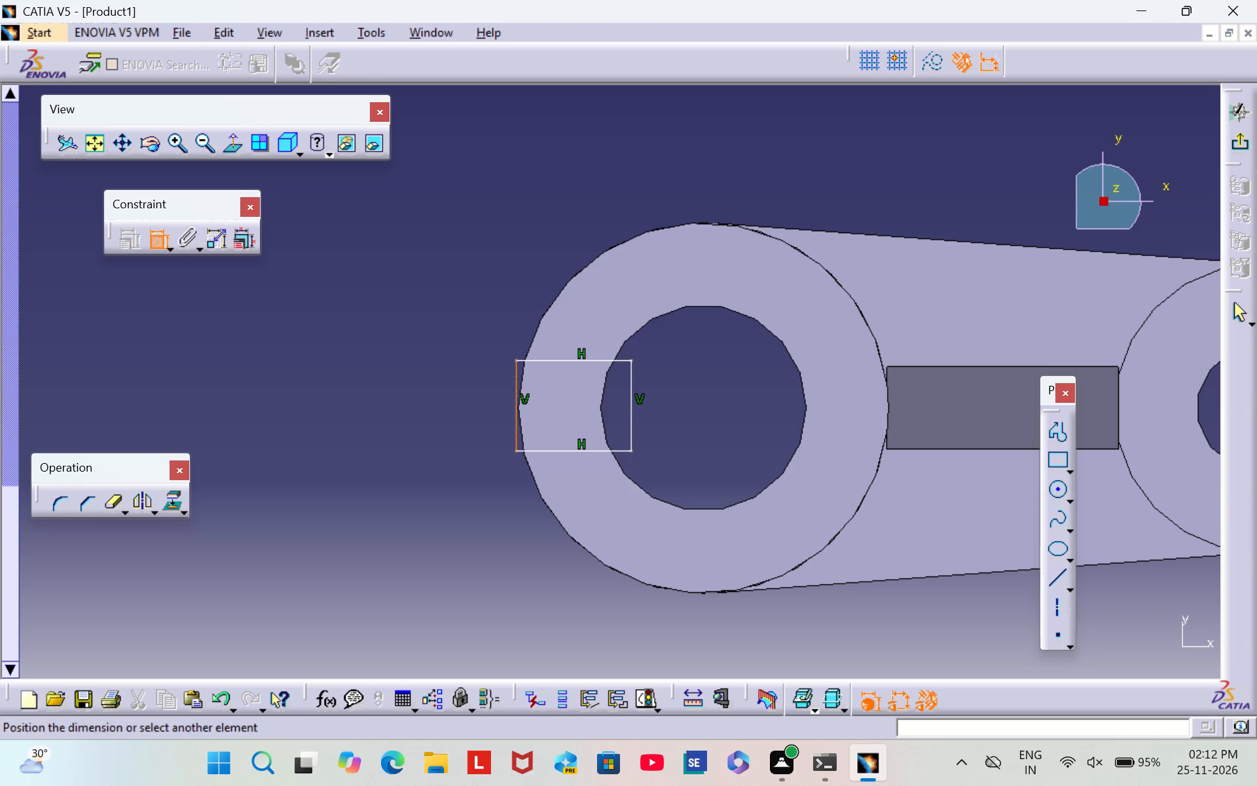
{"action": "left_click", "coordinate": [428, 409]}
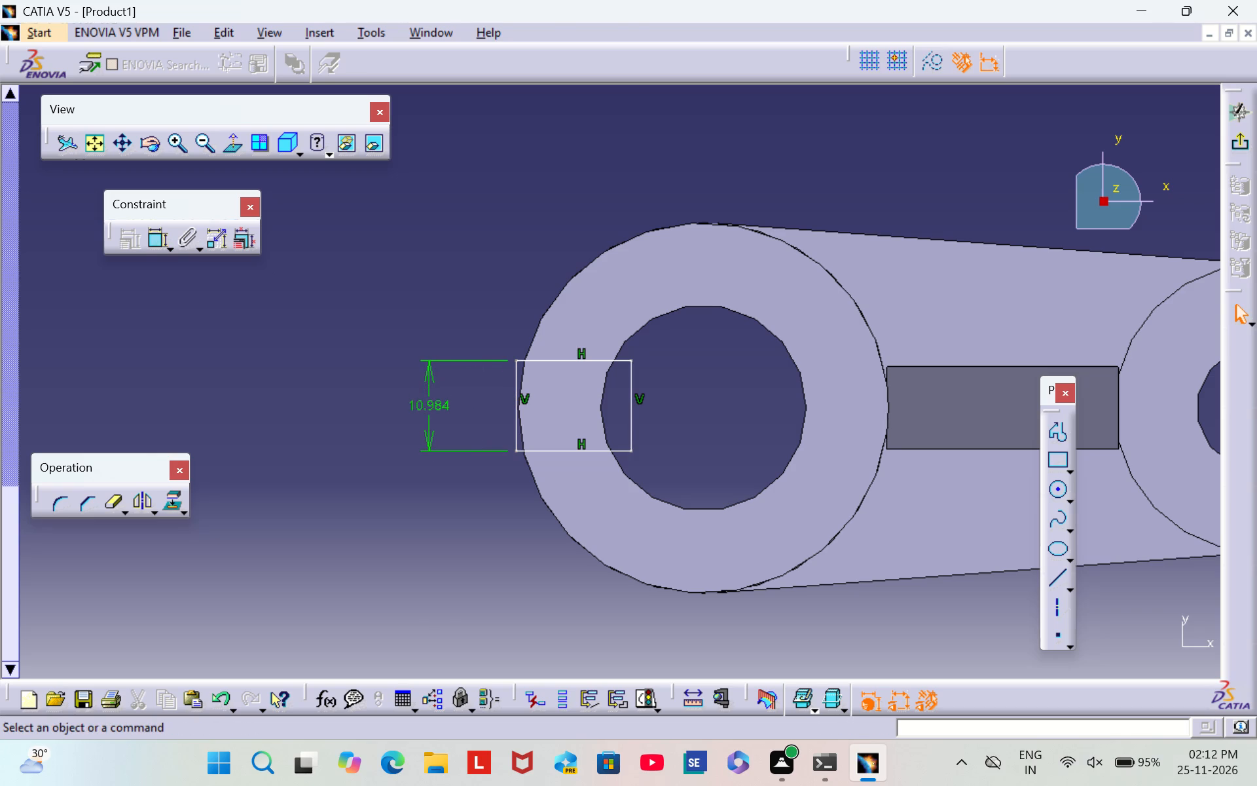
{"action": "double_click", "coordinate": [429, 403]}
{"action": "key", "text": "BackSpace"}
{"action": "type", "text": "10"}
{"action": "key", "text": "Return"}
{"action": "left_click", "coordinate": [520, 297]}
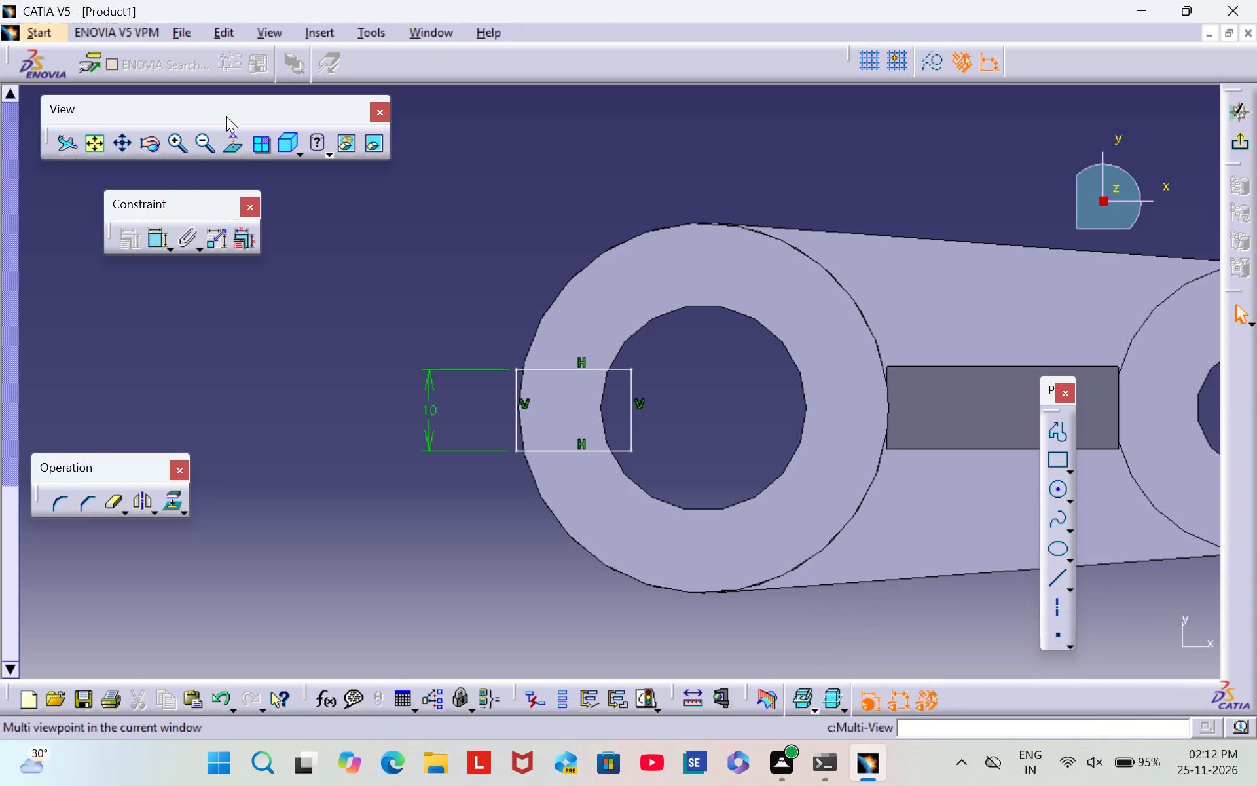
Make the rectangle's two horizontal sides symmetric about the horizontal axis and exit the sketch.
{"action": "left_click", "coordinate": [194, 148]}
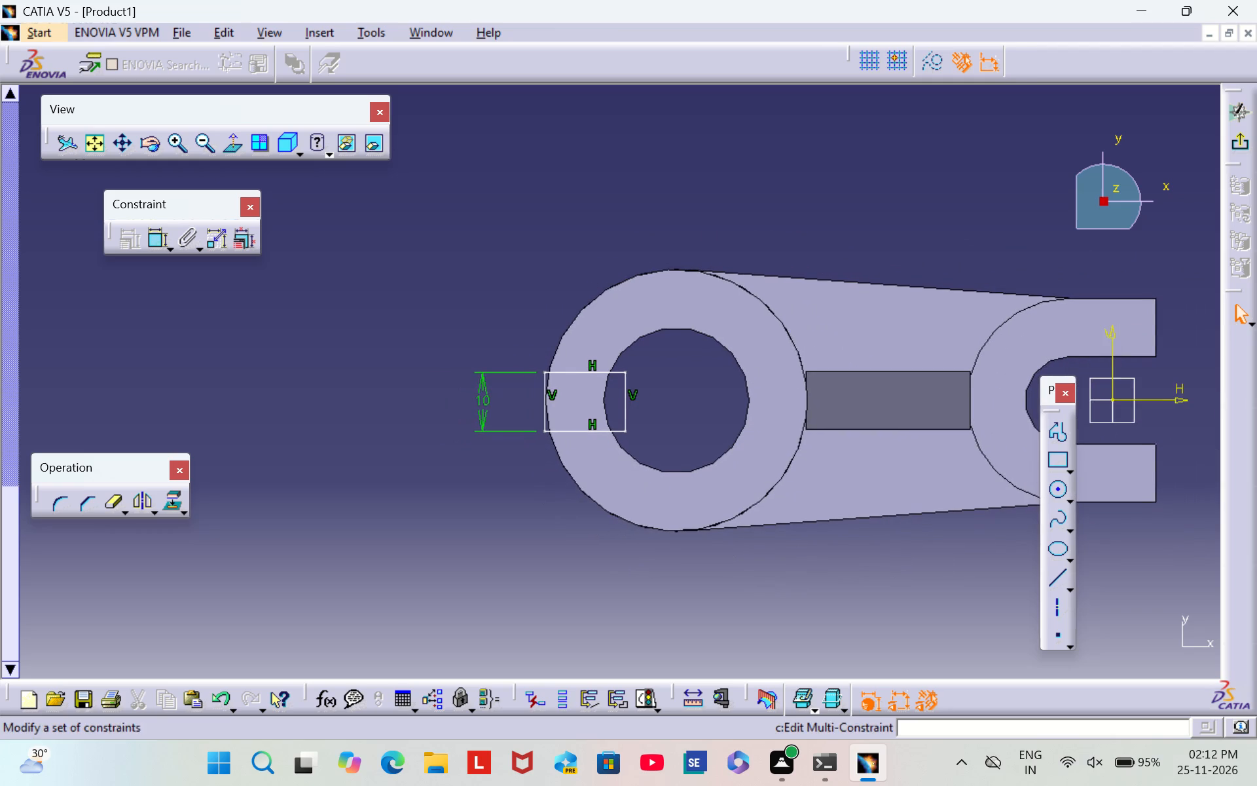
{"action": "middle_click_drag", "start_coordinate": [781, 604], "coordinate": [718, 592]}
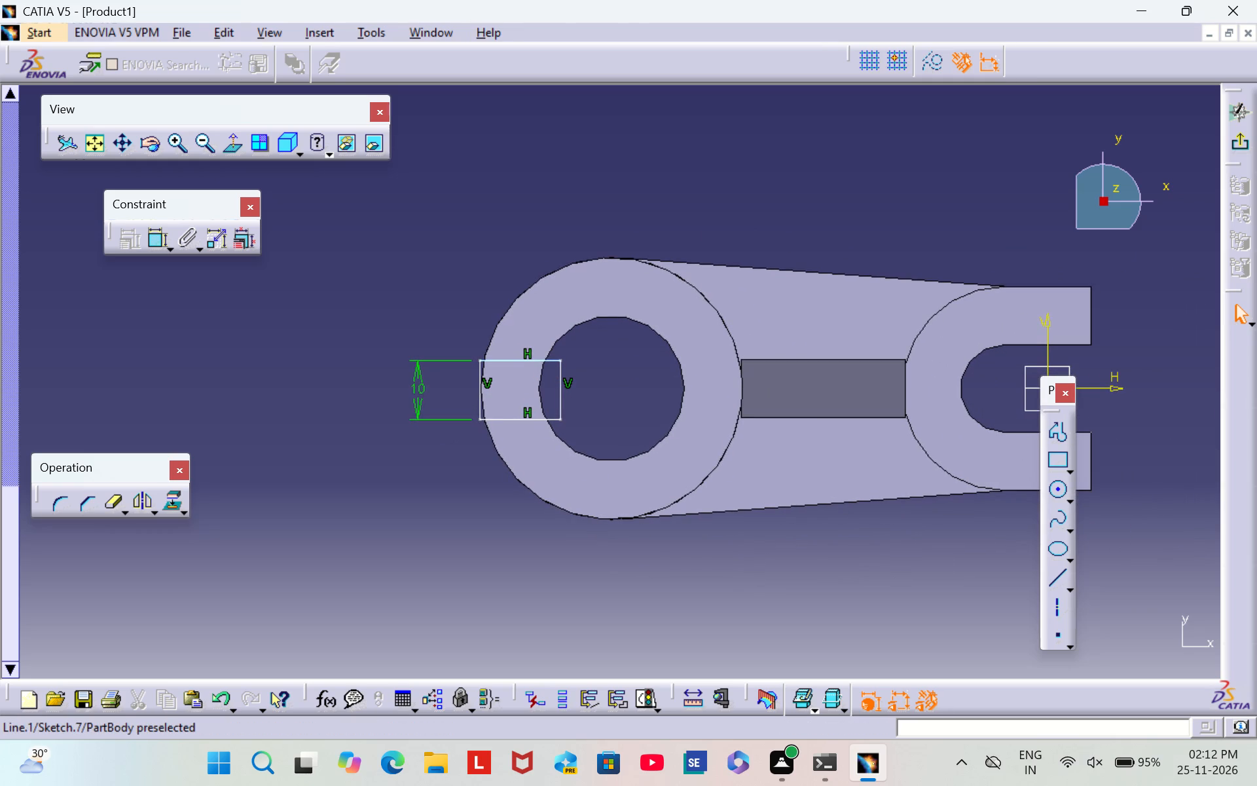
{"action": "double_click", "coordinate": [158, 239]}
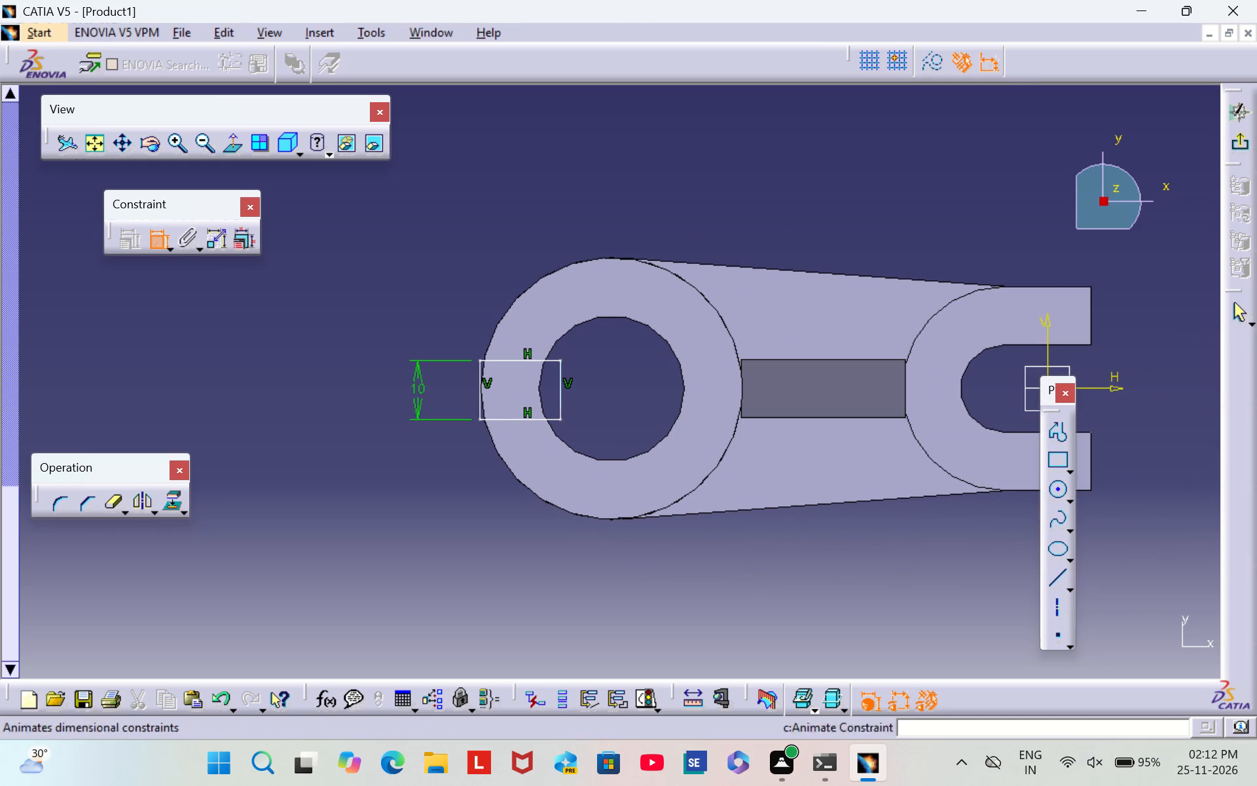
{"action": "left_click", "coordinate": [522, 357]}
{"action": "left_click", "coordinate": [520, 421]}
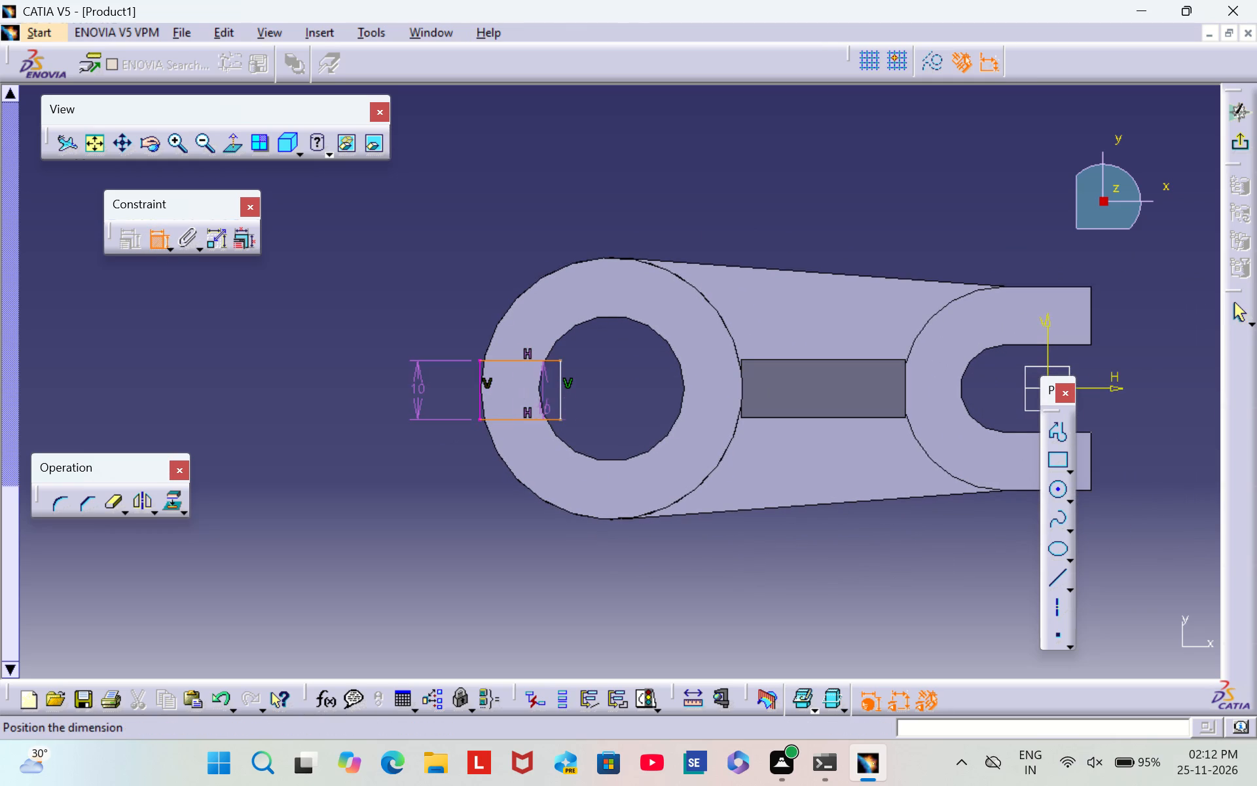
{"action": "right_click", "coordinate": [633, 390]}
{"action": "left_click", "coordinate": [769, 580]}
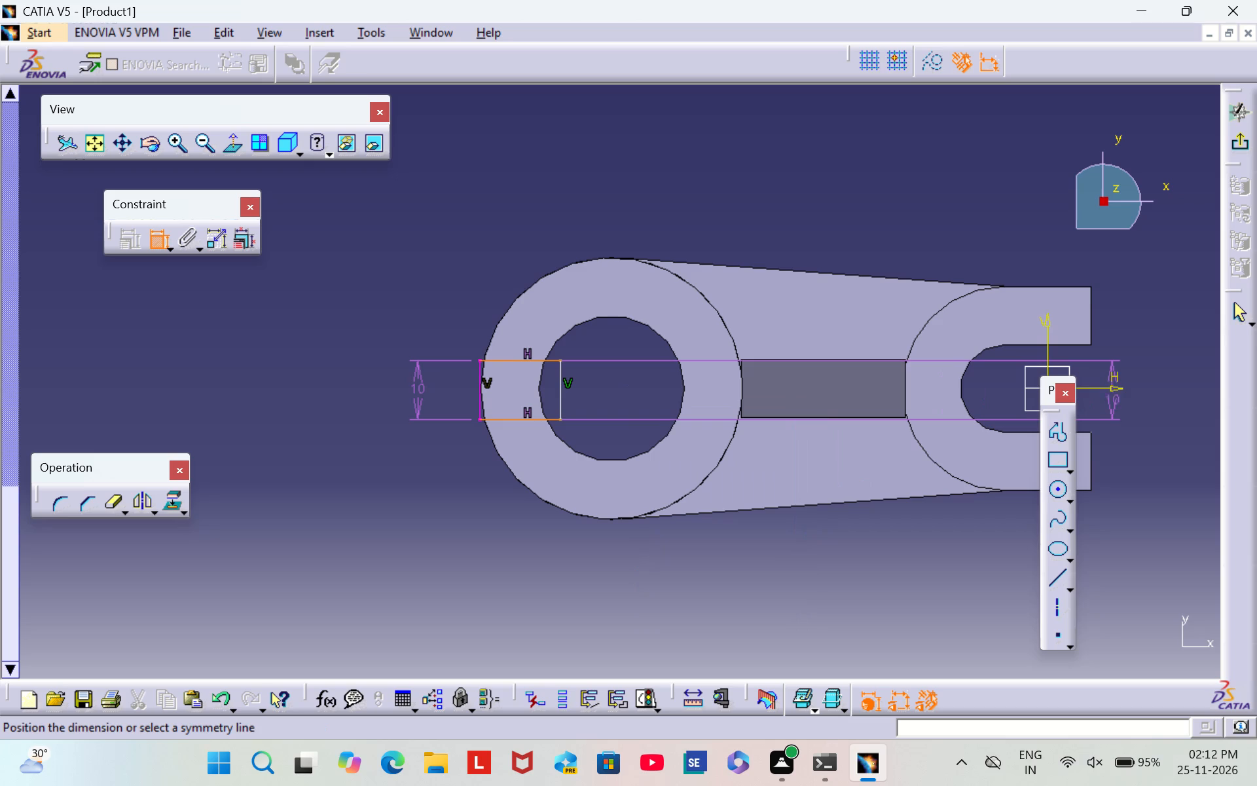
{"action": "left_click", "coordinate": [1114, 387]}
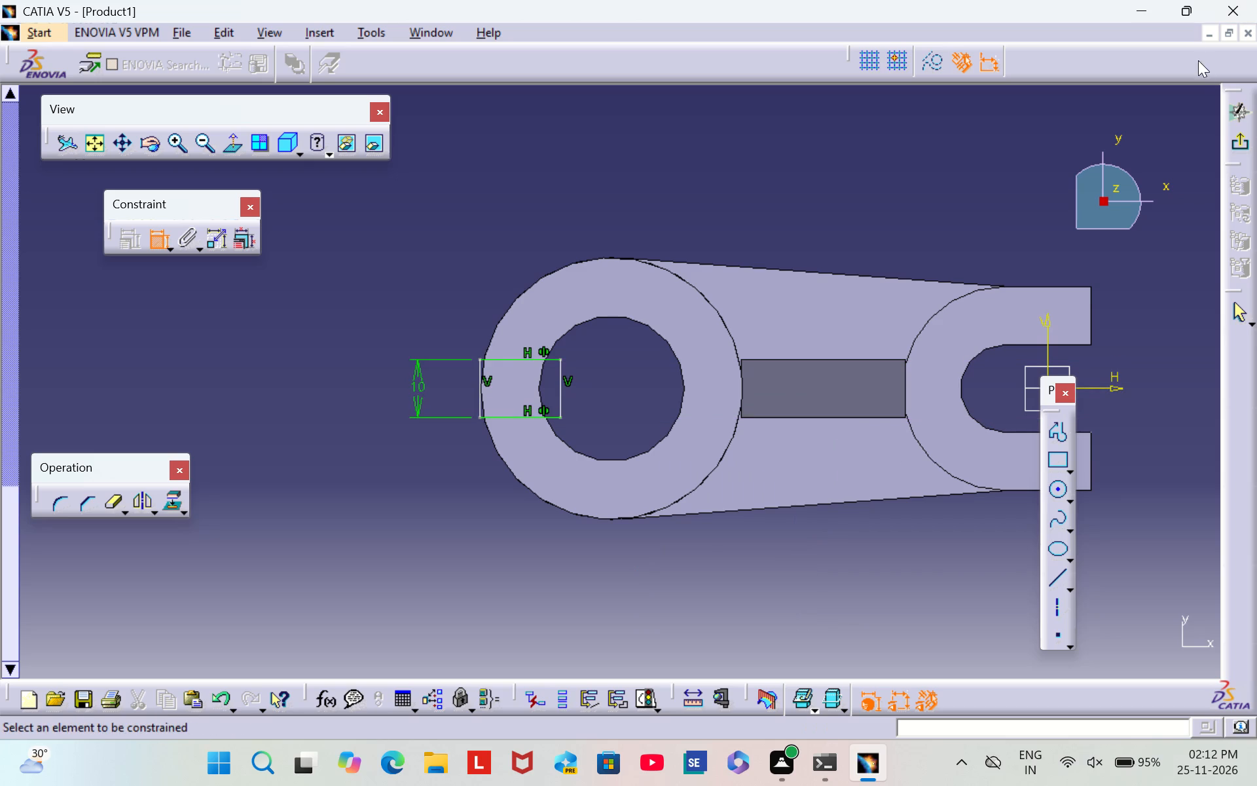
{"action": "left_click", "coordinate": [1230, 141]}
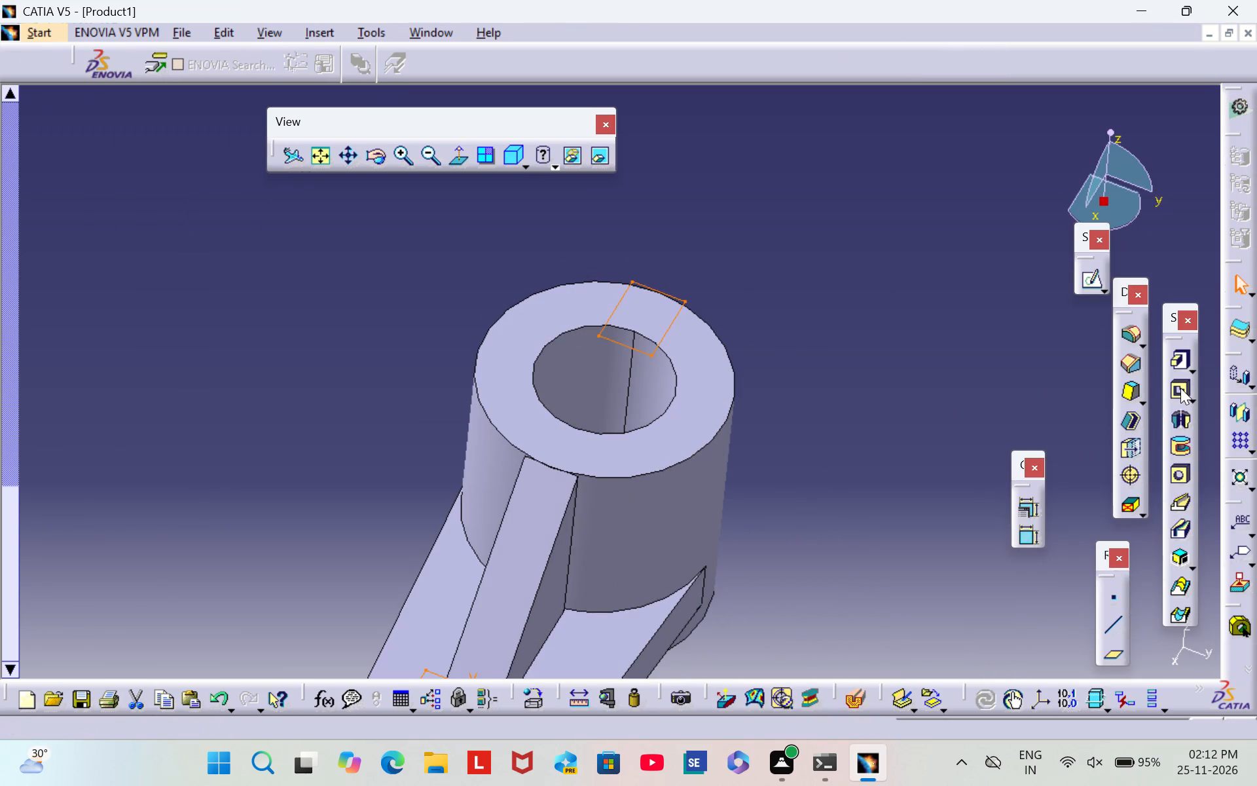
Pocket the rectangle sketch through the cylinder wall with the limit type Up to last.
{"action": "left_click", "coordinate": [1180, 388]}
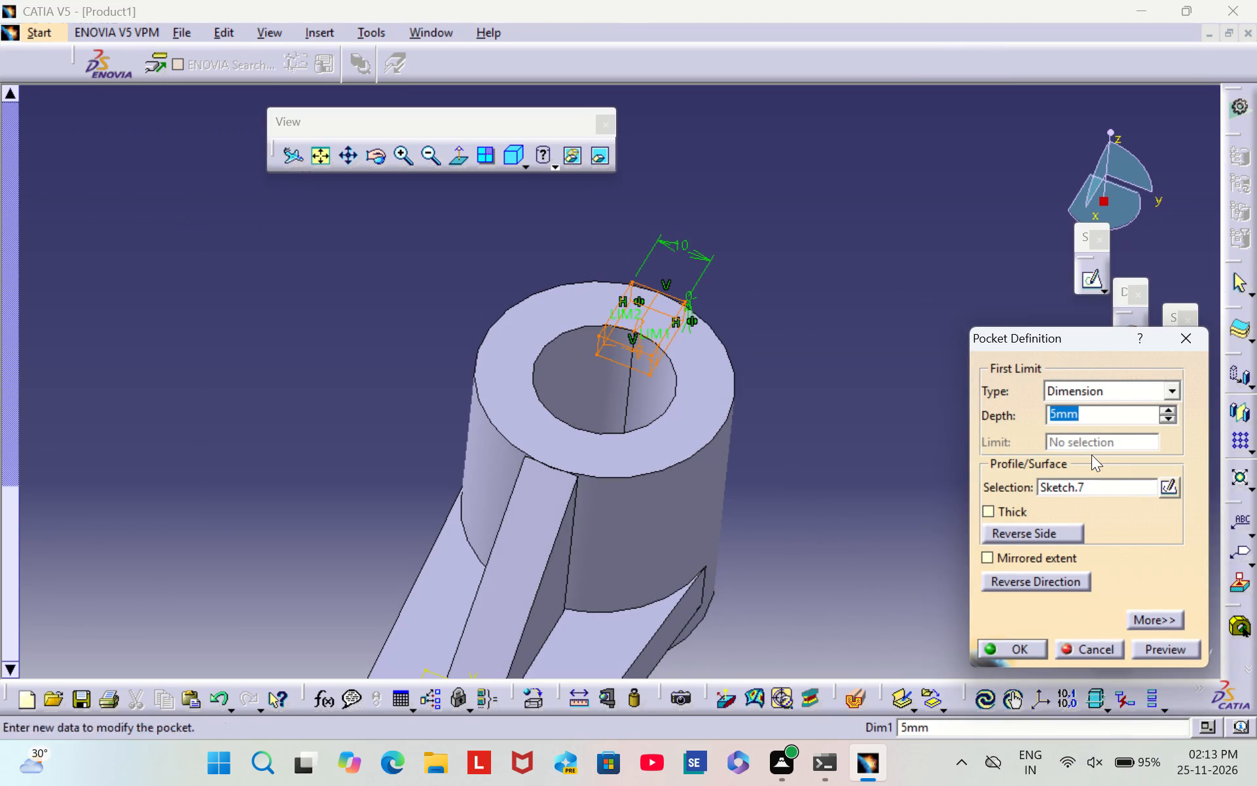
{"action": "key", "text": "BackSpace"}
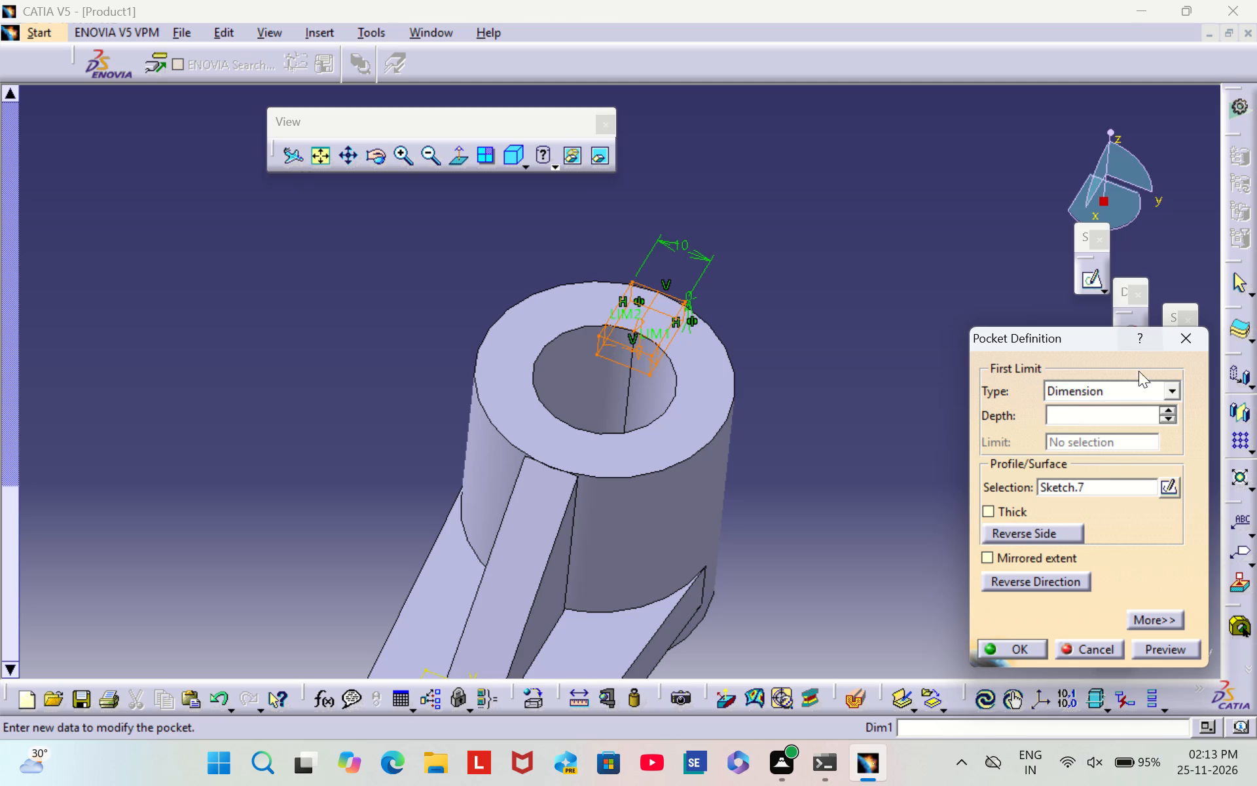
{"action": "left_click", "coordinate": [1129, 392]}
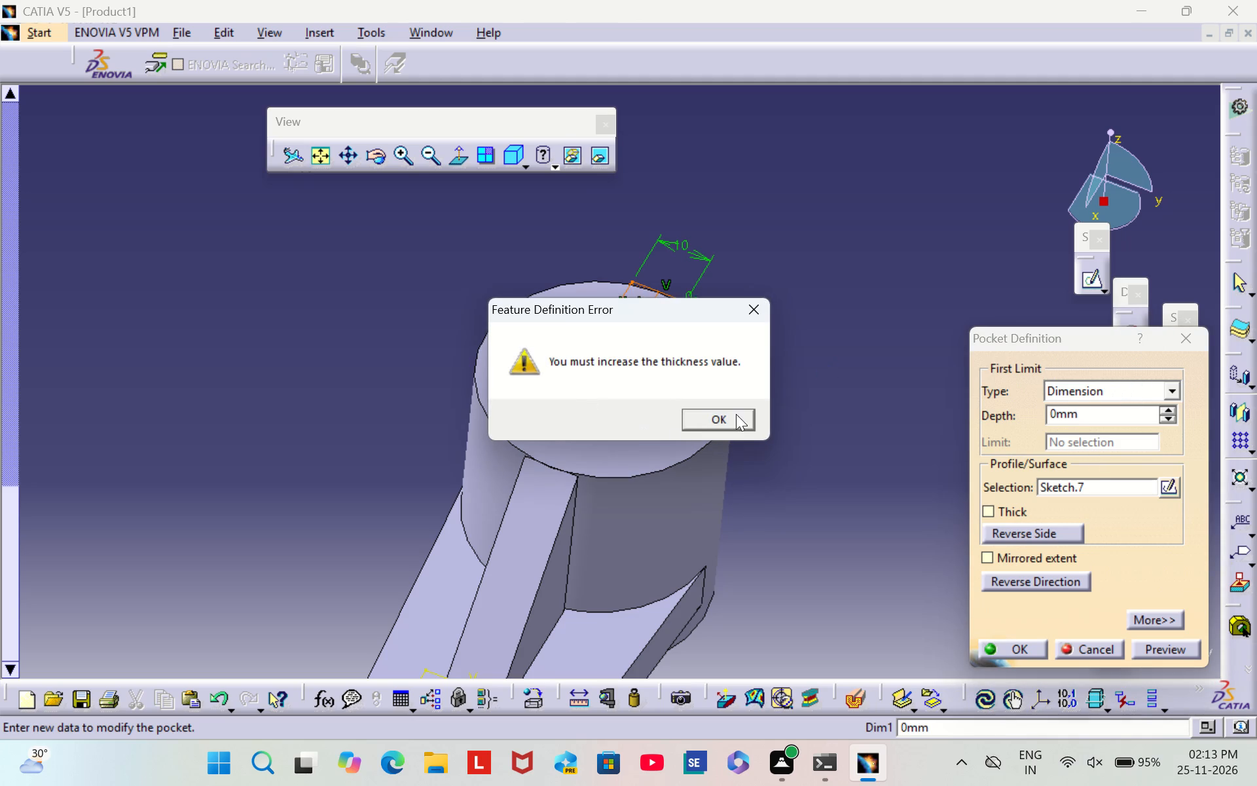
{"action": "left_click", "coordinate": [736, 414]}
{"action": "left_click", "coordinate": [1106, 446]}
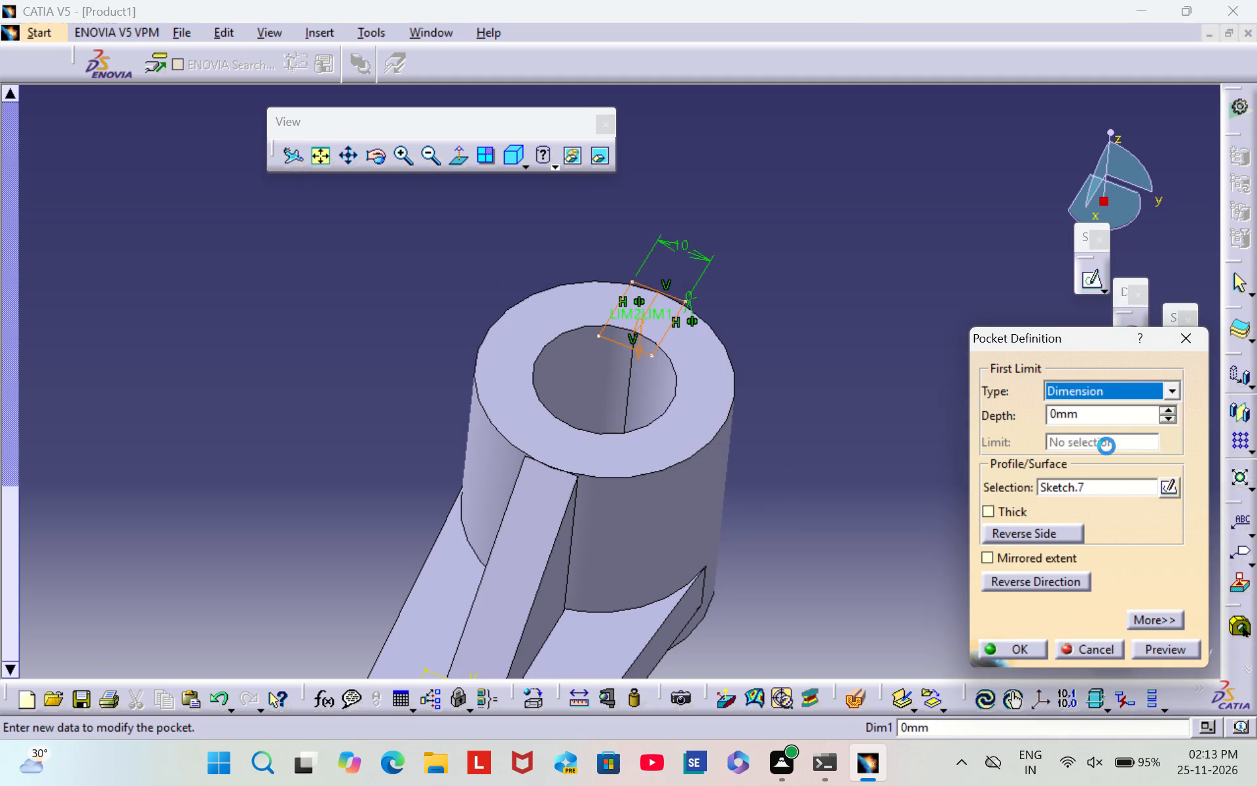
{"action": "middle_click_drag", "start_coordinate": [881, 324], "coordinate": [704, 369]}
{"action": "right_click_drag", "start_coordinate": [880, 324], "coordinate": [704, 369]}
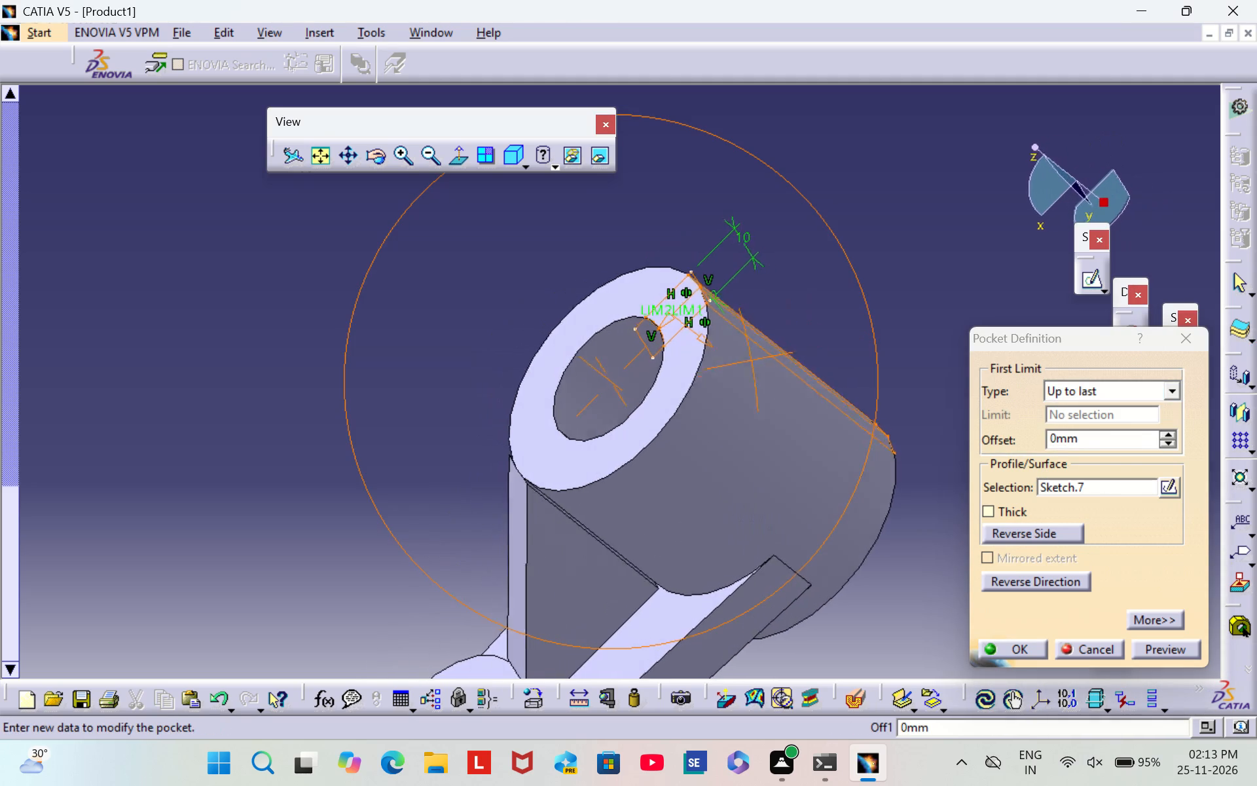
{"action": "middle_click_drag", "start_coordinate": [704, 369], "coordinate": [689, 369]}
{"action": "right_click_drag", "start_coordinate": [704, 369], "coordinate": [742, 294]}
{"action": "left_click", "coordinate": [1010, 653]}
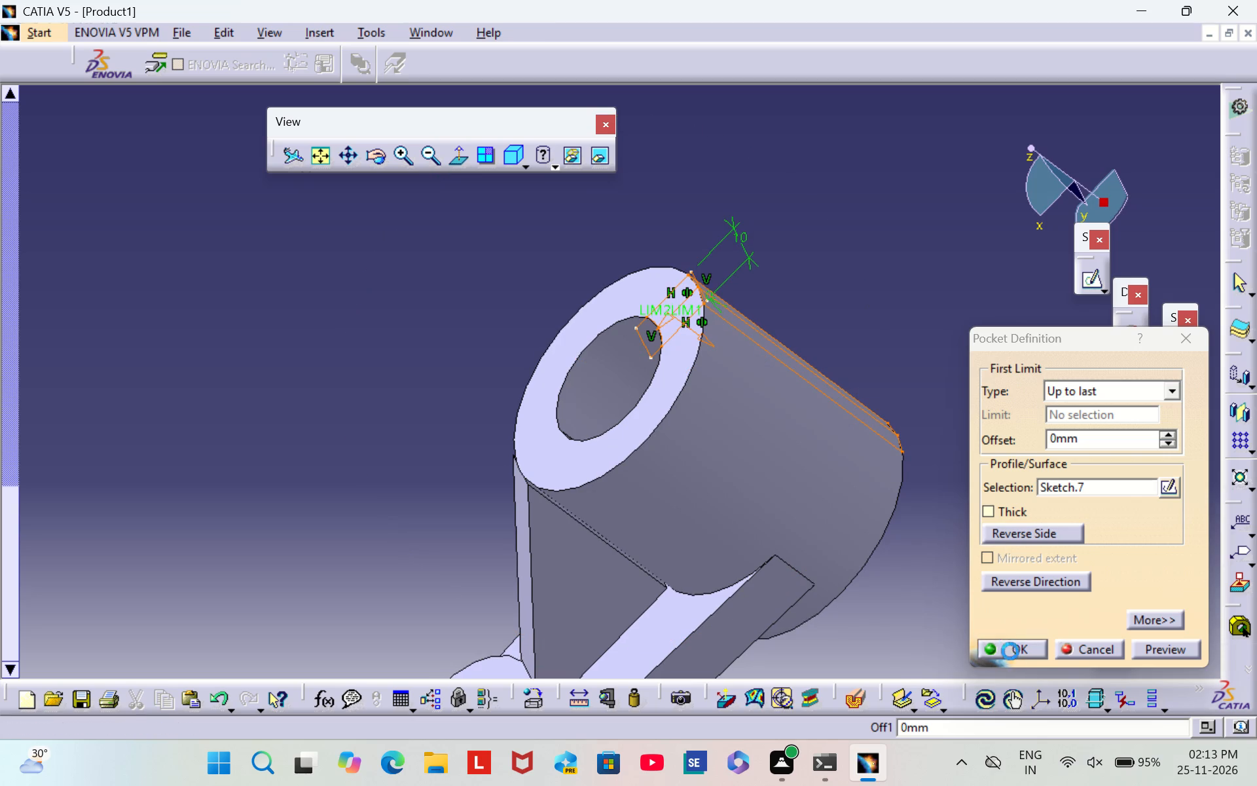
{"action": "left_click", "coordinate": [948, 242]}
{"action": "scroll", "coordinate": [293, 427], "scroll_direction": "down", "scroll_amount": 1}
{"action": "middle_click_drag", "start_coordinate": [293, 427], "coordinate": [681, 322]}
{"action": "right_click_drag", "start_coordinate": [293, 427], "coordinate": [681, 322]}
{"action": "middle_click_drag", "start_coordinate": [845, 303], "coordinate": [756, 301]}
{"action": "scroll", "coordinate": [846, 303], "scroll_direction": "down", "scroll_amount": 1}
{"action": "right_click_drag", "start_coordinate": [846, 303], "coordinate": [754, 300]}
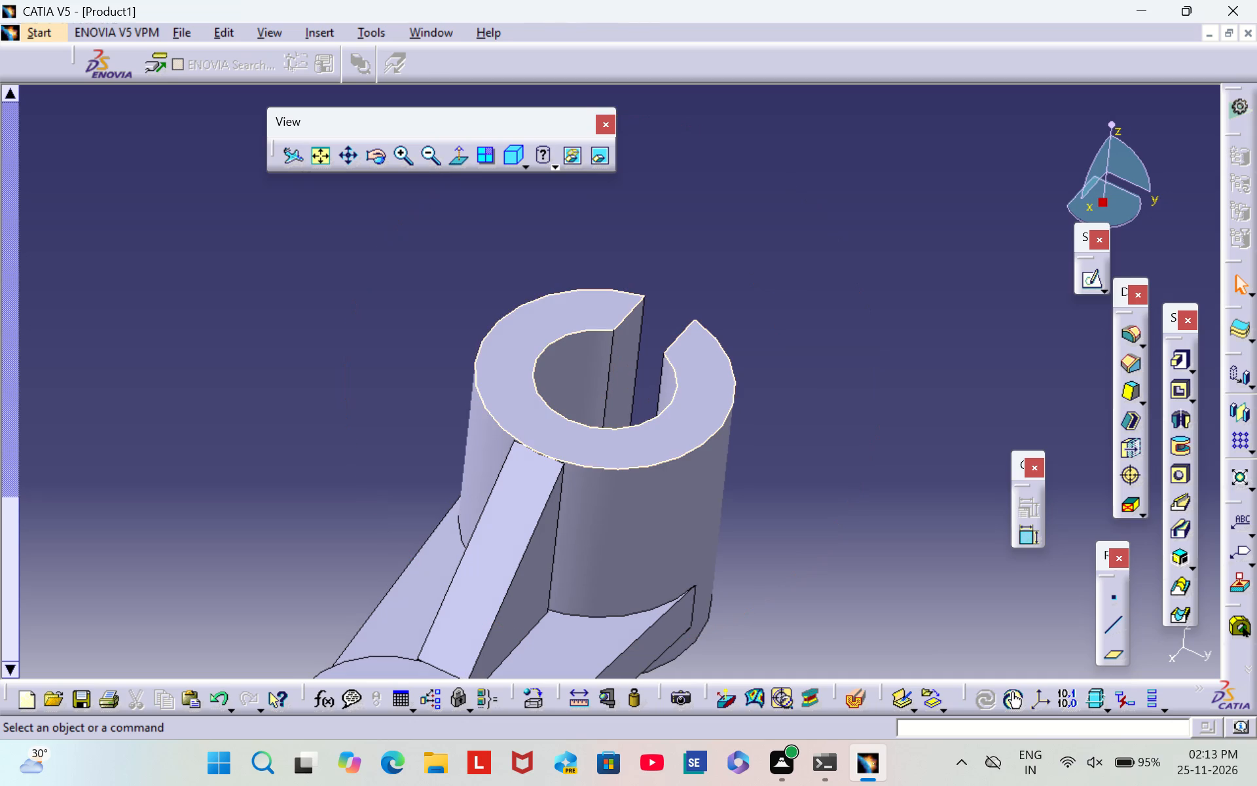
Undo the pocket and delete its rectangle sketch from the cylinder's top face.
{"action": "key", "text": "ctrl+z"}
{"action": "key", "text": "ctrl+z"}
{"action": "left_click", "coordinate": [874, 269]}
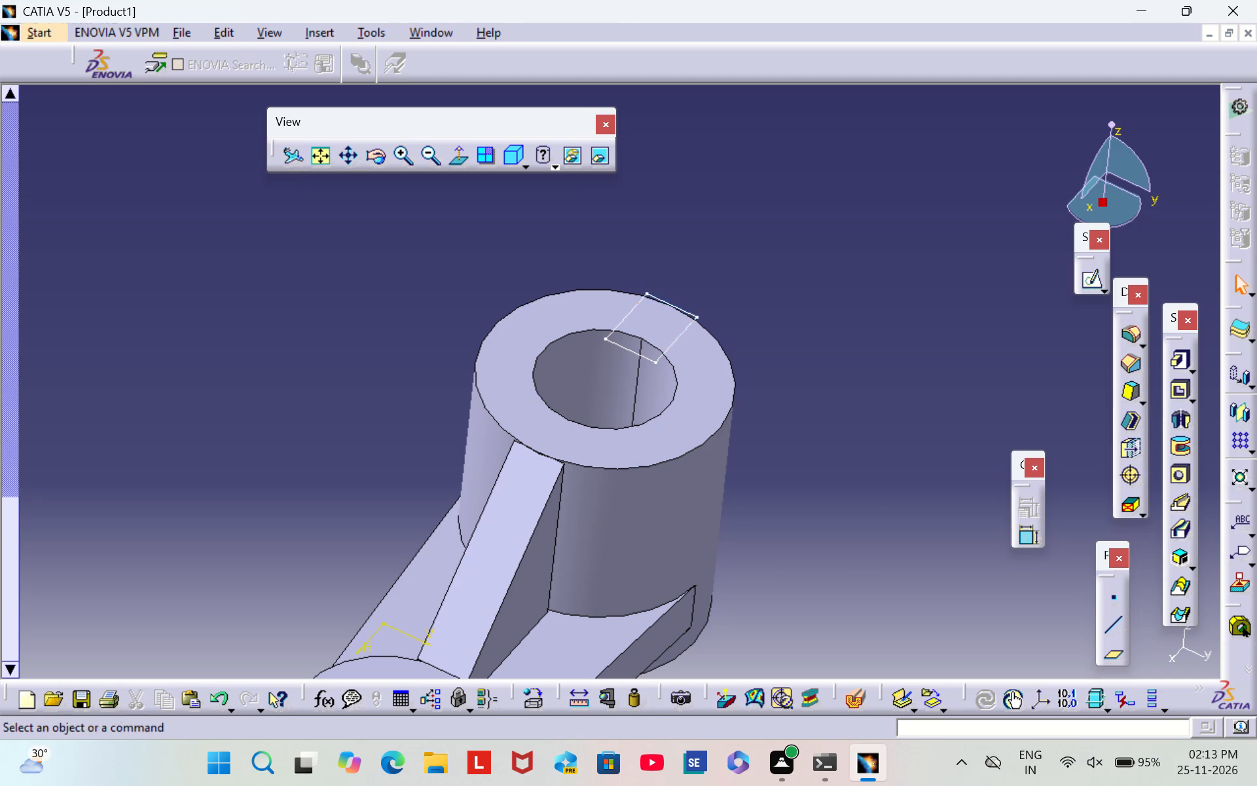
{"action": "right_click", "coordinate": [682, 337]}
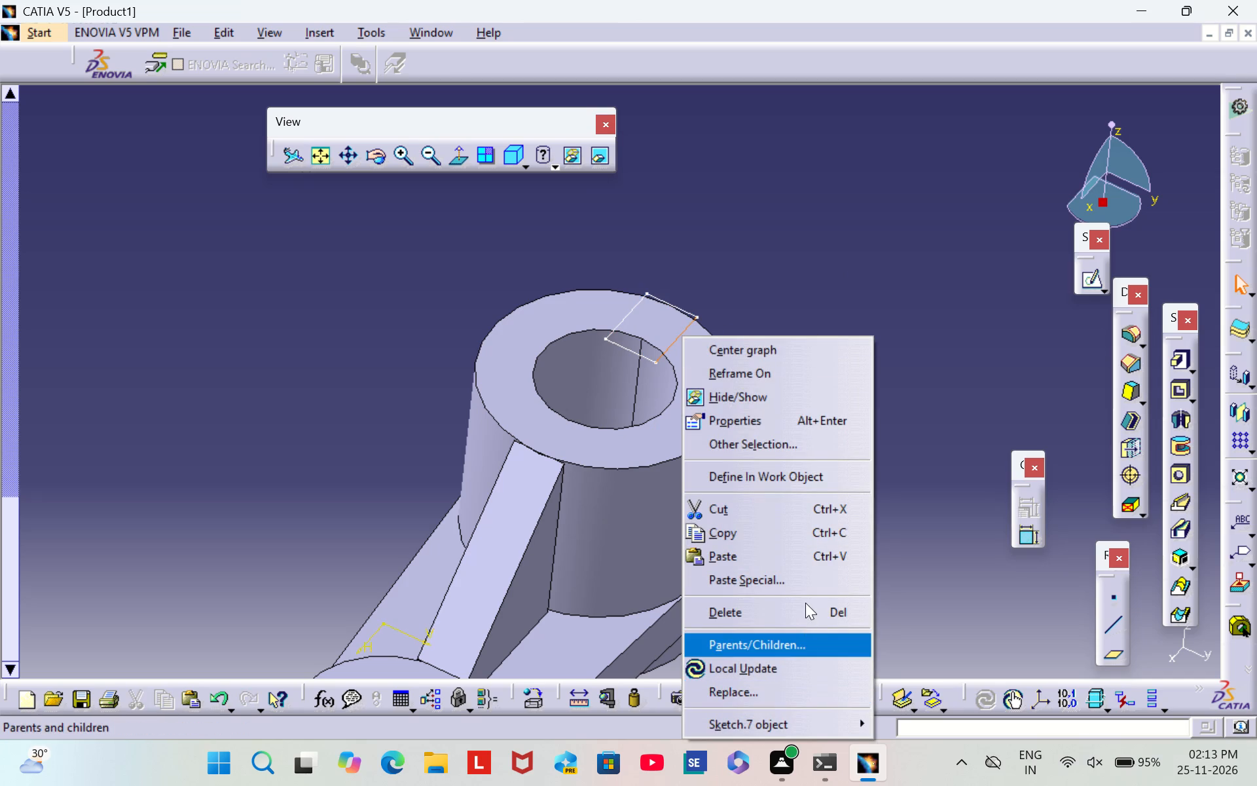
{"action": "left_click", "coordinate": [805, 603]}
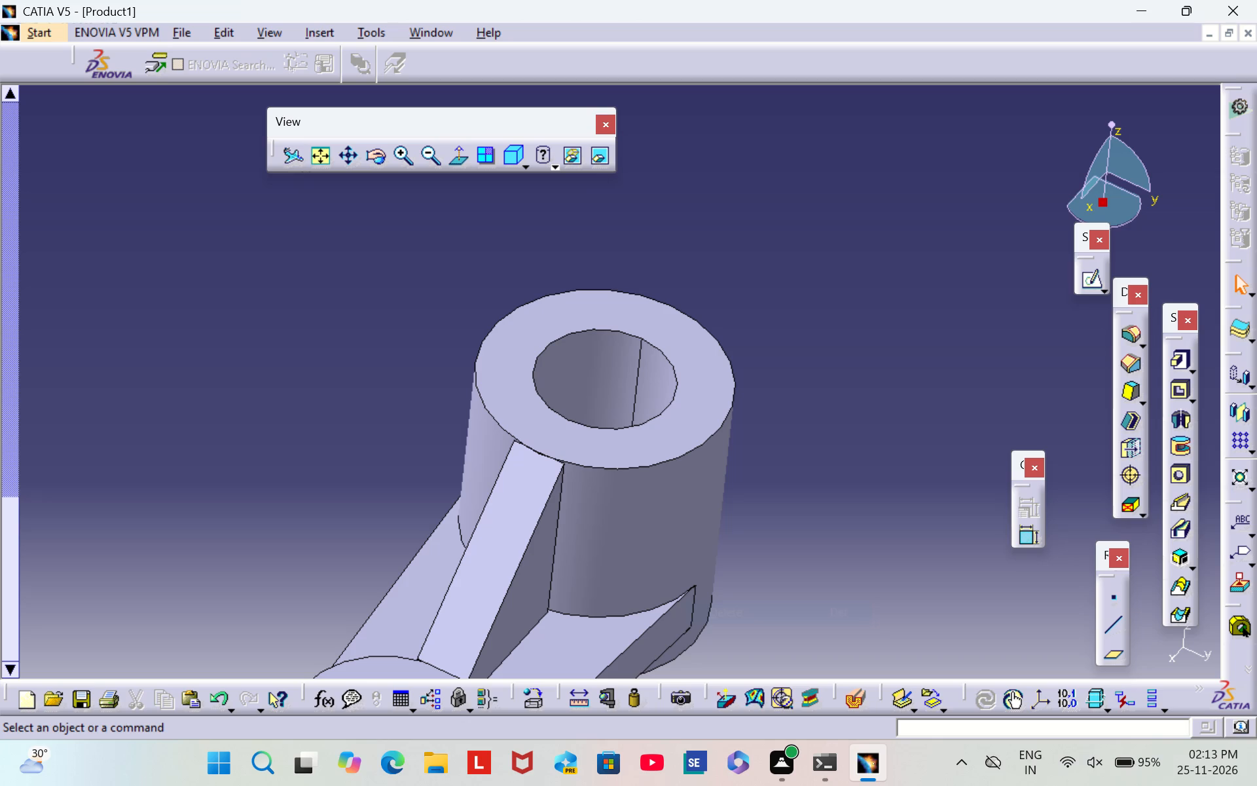
Examine the U-shaped end and its joints with the web and rib from several angles.
{"action": "middle_click_drag", "start_coordinate": [841, 528], "coordinate": [839, 510]}
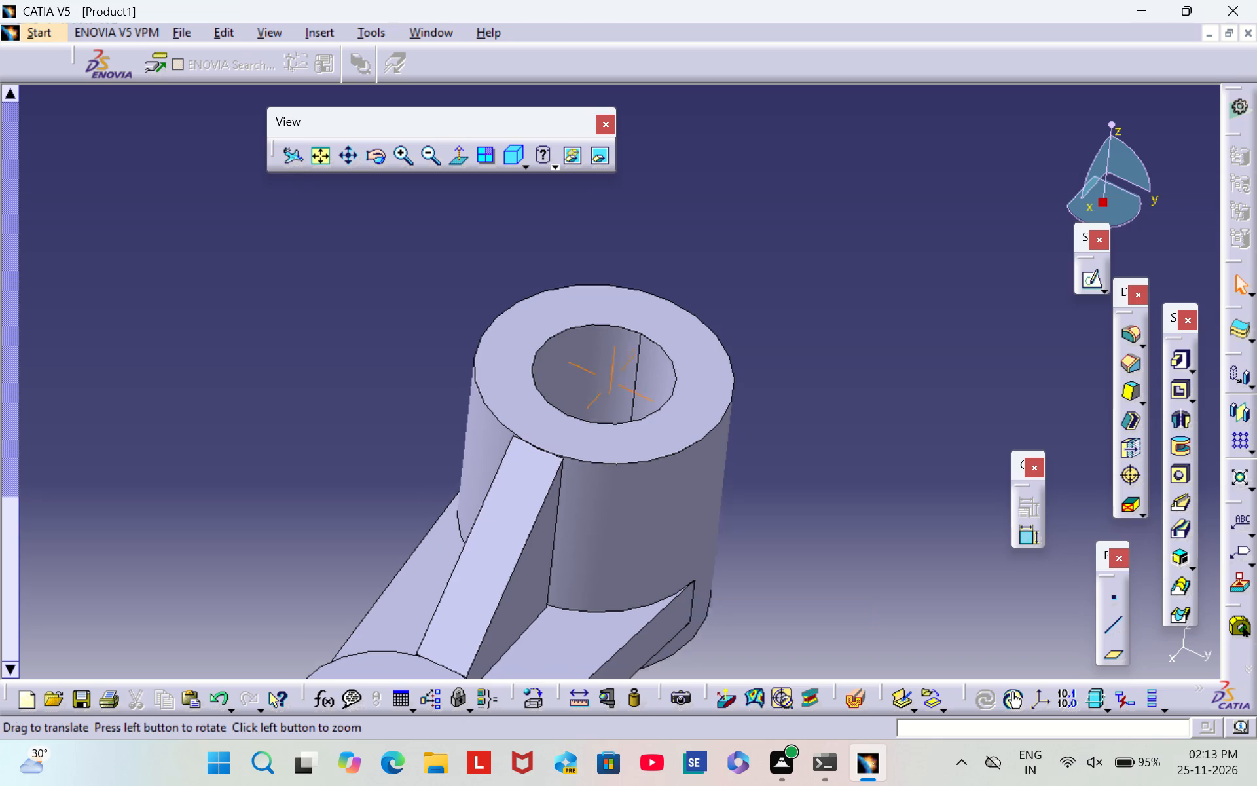
{"action": "middle_click_drag", "start_coordinate": [839, 510], "coordinate": [932, 209]}
{"action": "scroll", "coordinate": [261, 329], "scroll_direction": "down", "scroll_amount": 1}
{"action": "middle_click_drag", "start_coordinate": [261, 327], "coordinate": [326, 411]}
{"action": "right_click_drag", "start_coordinate": [261, 325], "coordinate": [326, 411]}
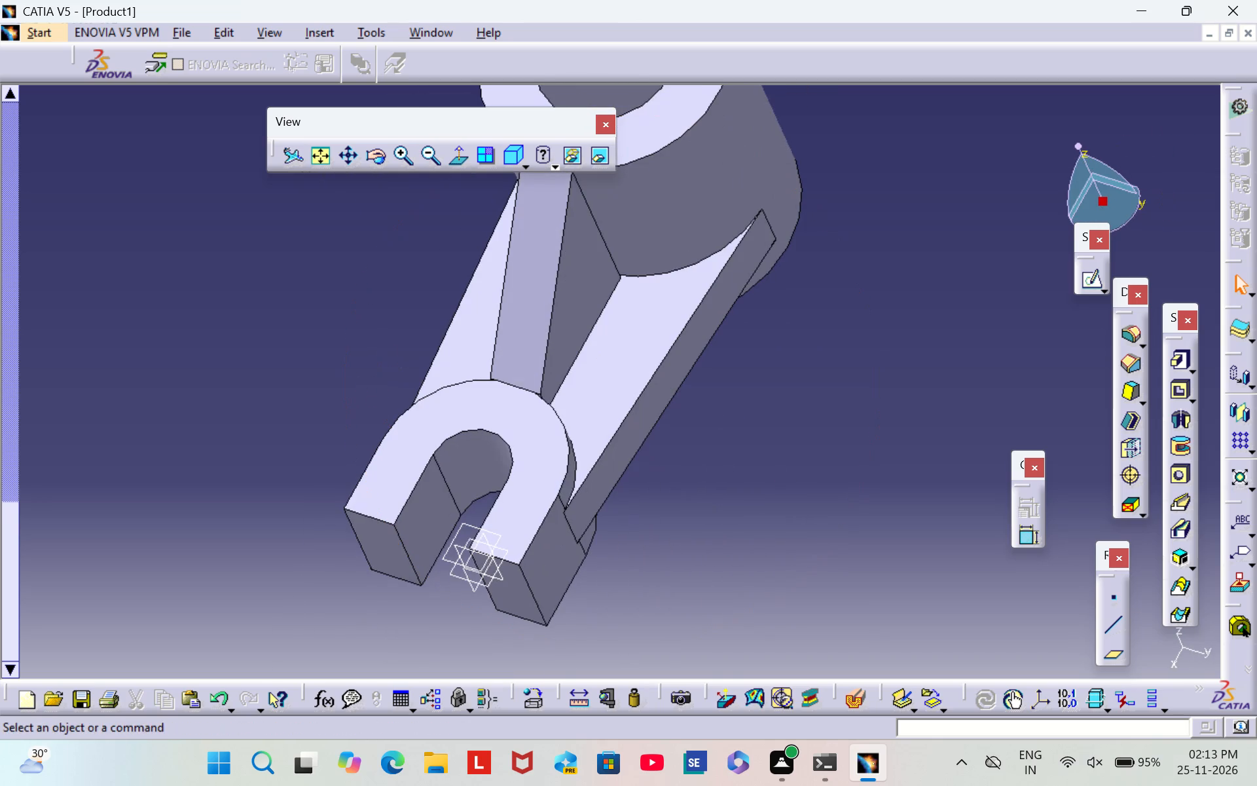
{"action": "middle_click_drag", "start_coordinate": [943, 219], "coordinate": [928, 339]}
{"action": "scroll", "coordinate": [928, 336], "scroll_direction": "down", "scroll_amount": 1}
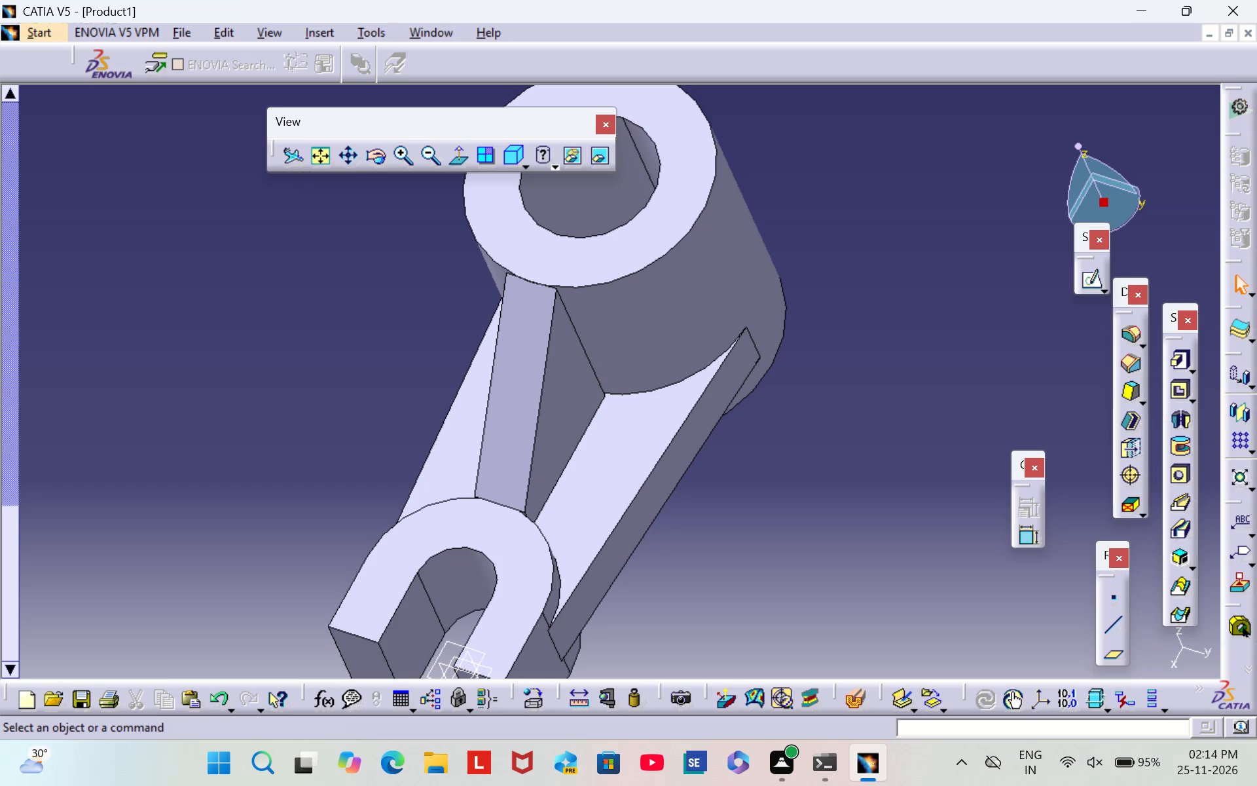
{"action": "middle_click_drag", "start_coordinate": [786, 516], "coordinate": [833, 333]}
{"action": "middle_click_drag", "start_coordinate": [834, 335], "coordinate": [803, 325]}
{"action": "scroll", "coordinate": [834, 335], "scroll_direction": "down", "scroll_amount": 1}
{"action": "right_click_drag", "start_coordinate": [830, 332], "coordinate": [803, 325]}
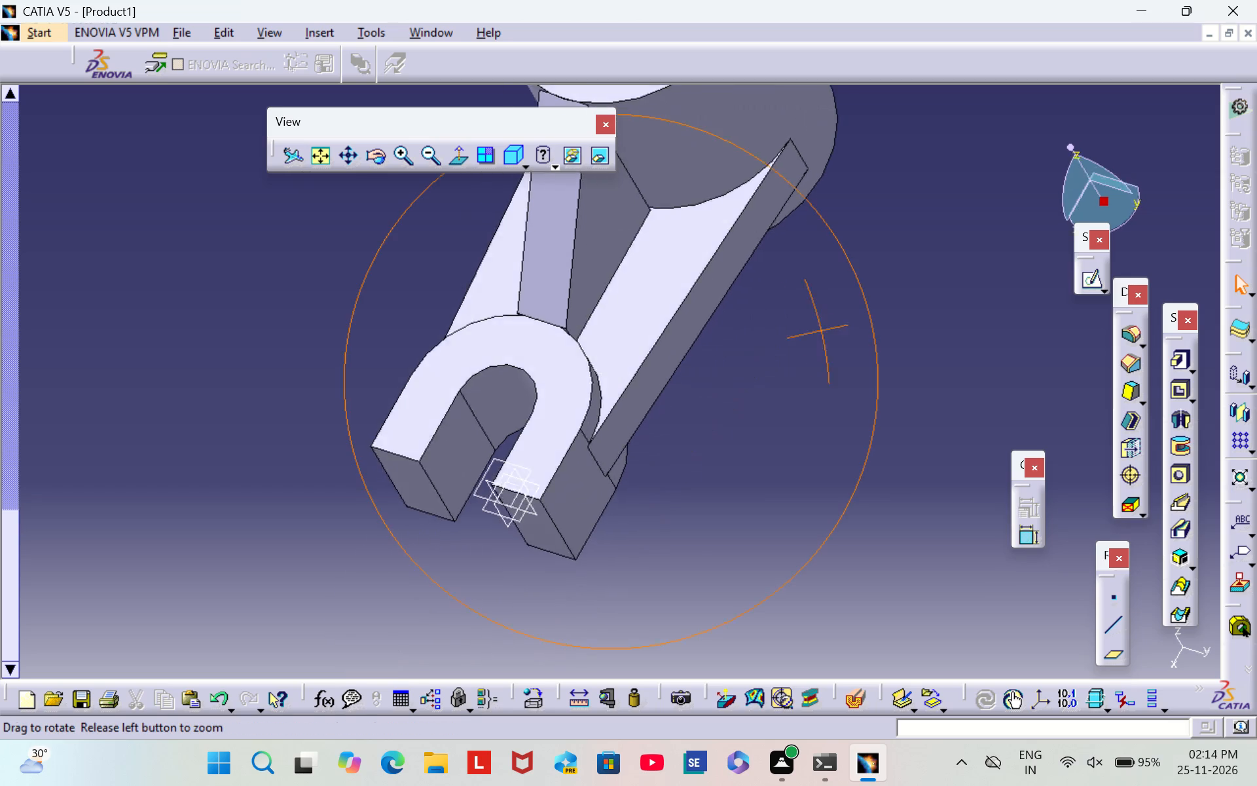
{"action": "right_click_drag", "start_coordinate": [803, 325], "coordinate": [695, 231]}
{"action": "middle_click_drag", "start_coordinate": [803, 325], "coordinate": [695, 231]}
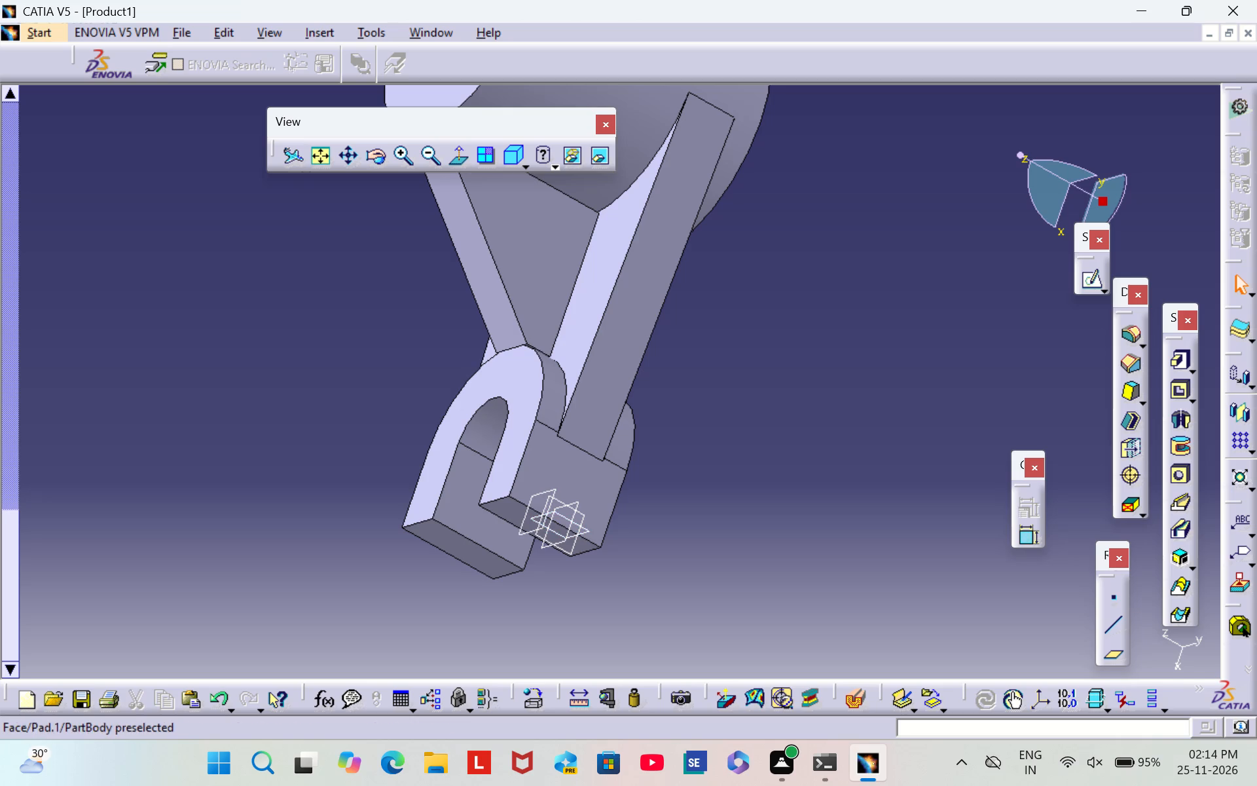
{"action": "scroll", "coordinate": [360, 360], "scroll_direction": "down", "scroll_amount": 1}
{"action": "middle_click_drag", "start_coordinate": [360, 358], "coordinate": [443, 334]}
{"action": "right_click_drag", "start_coordinate": [361, 357], "coordinate": [443, 334]}
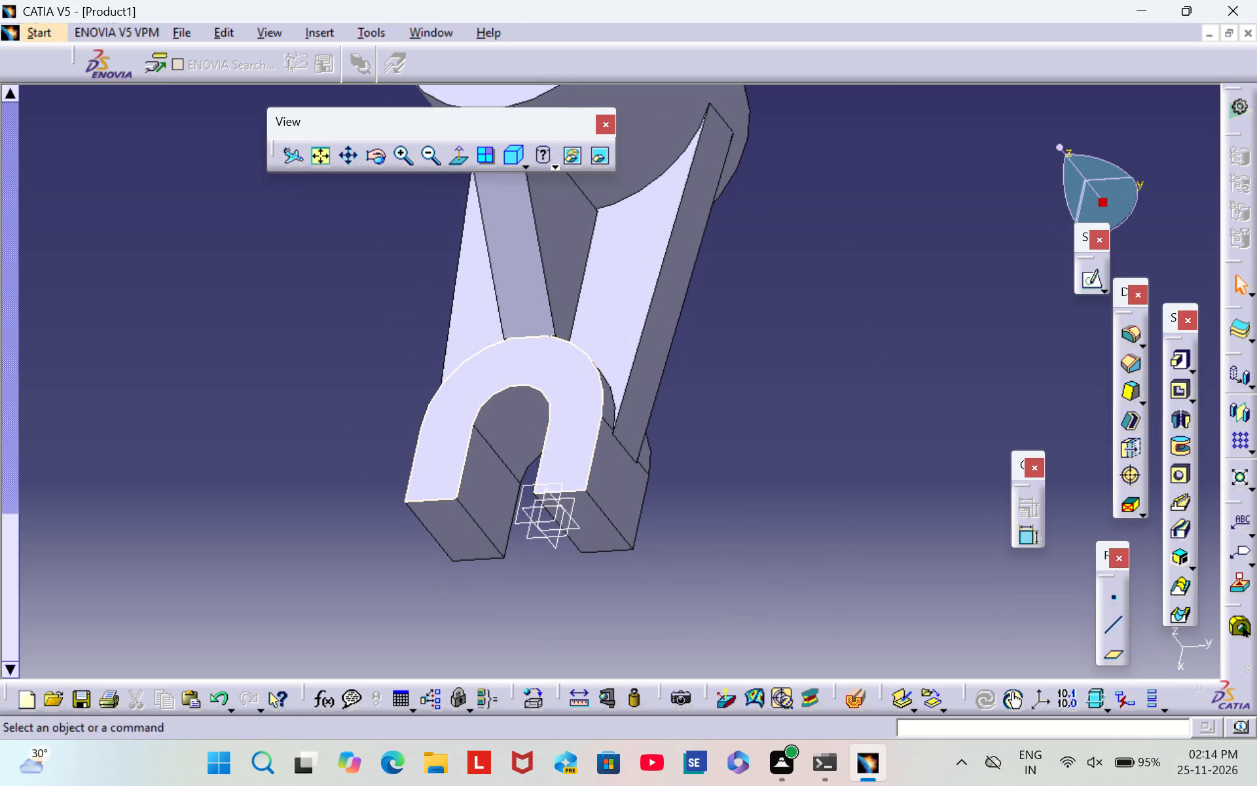
{"action": "scroll", "coordinate": [438, 428], "scroll_direction": "down", "scroll_amount": 1}
{"action": "middle_click_drag", "start_coordinate": [438, 426], "coordinate": [486, 398]}
{"action": "right_click_drag", "start_coordinate": [438, 424], "coordinate": [486, 398]}
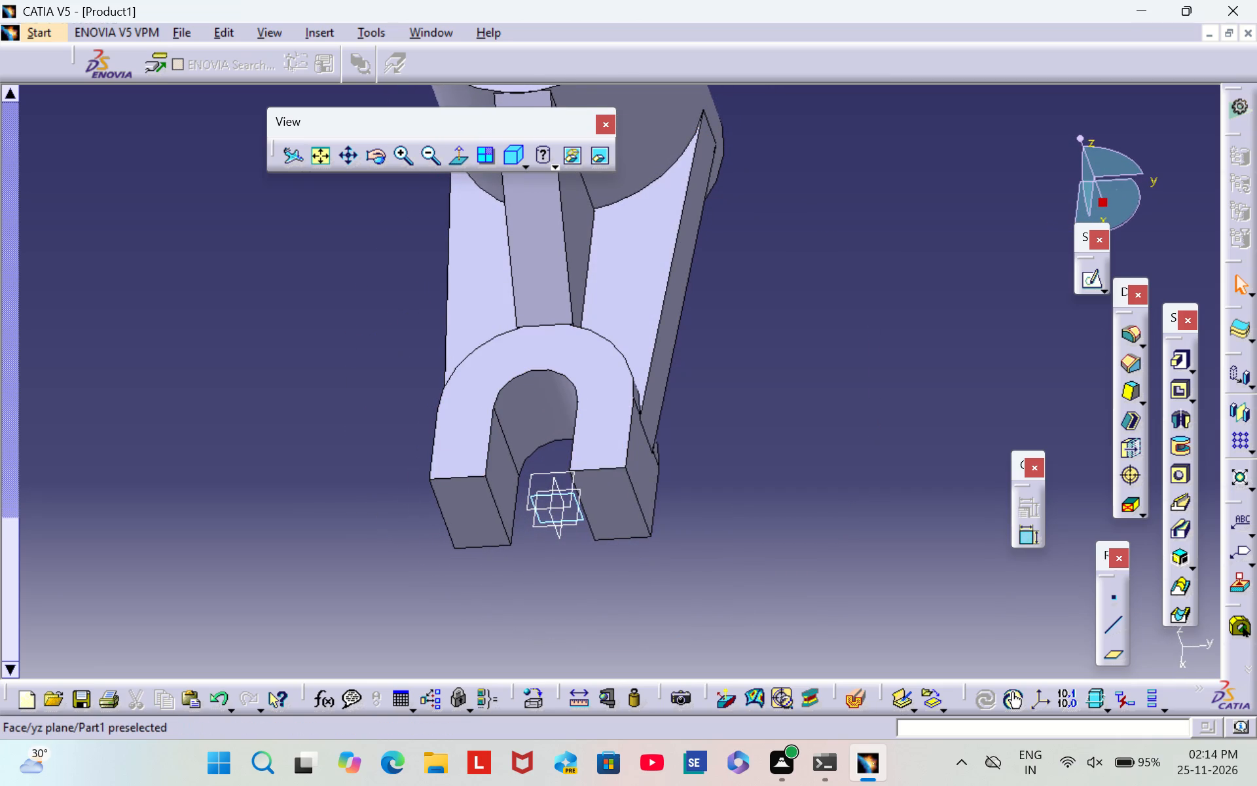
Sketch a rectangle about 25 mm high on the zx plane, overlapping the cylinder wall on the side away from the rib.
{"action": "left_click", "coordinate": [556, 487]}
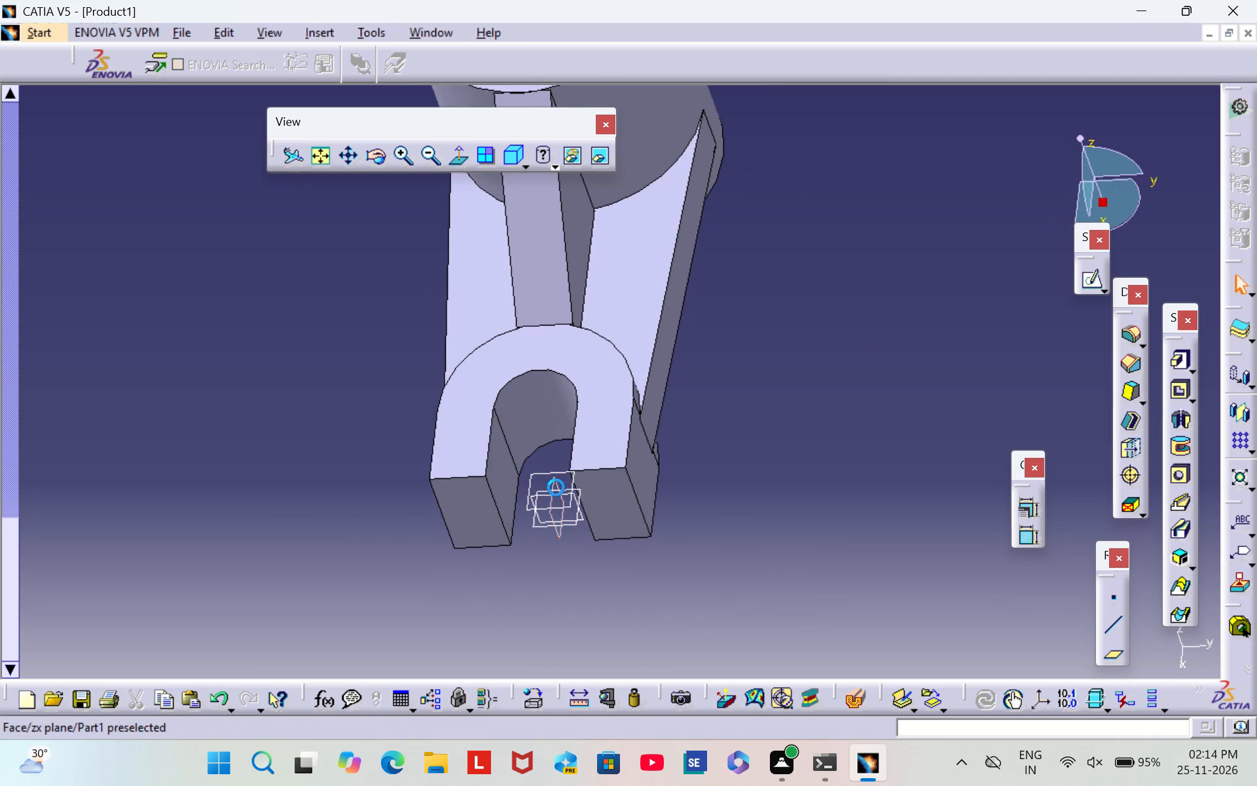
{"action": "left_click", "coordinate": [1092, 280]}
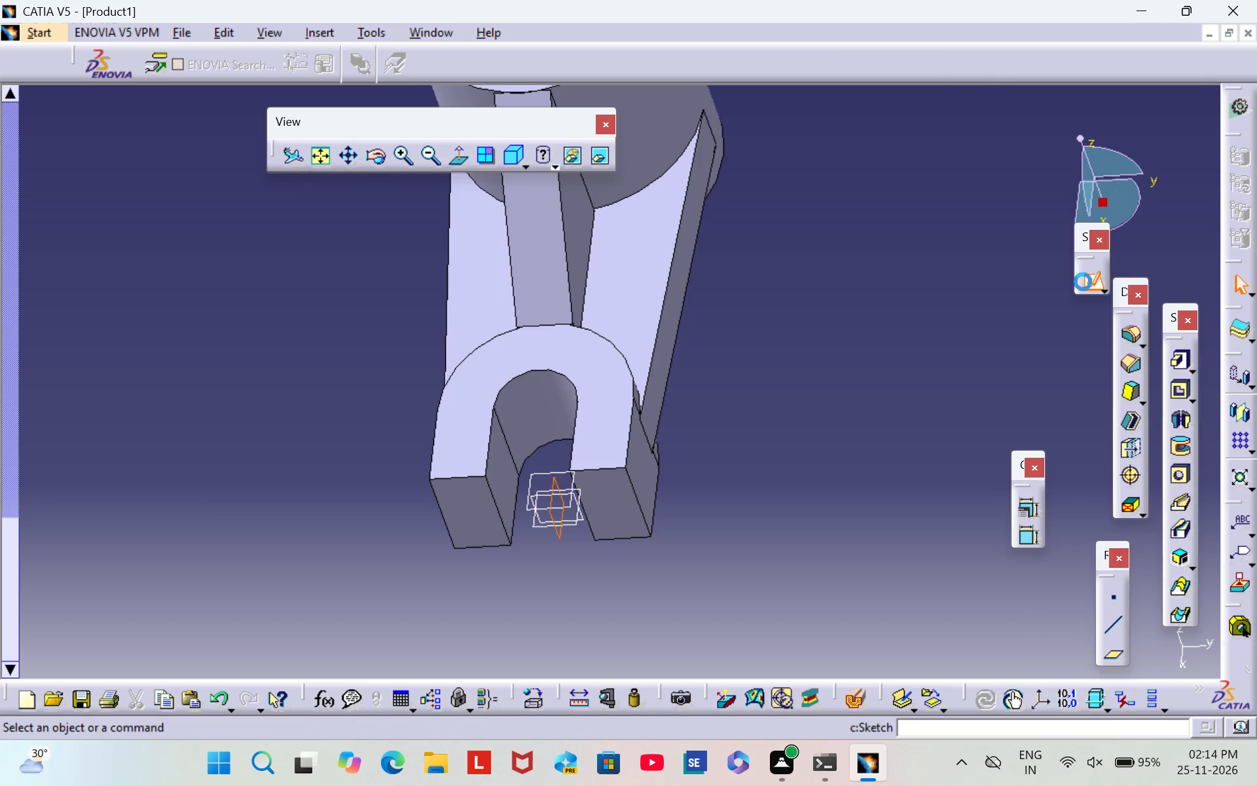
{"action": "middle_click_drag", "start_coordinate": [884, 371], "coordinate": [851, 500]}
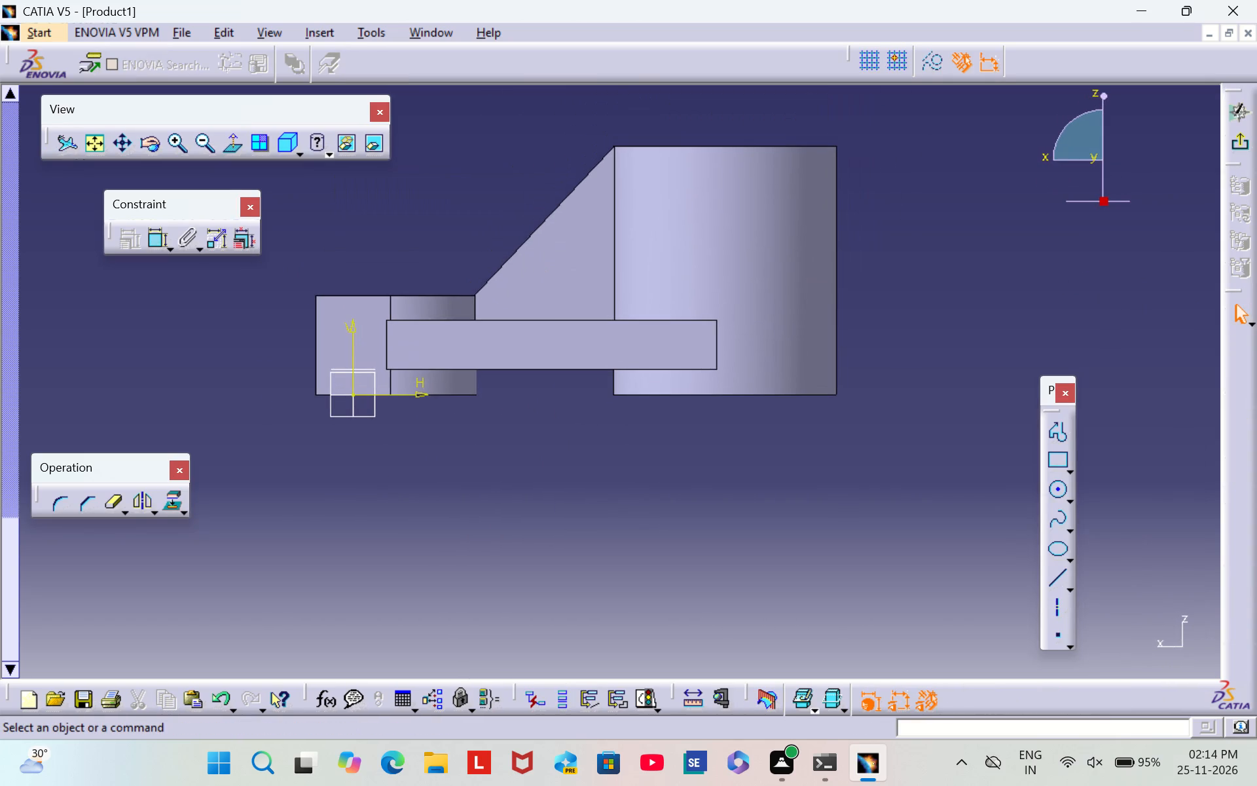
{"action": "left_click", "coordinate": [1054, 466]}
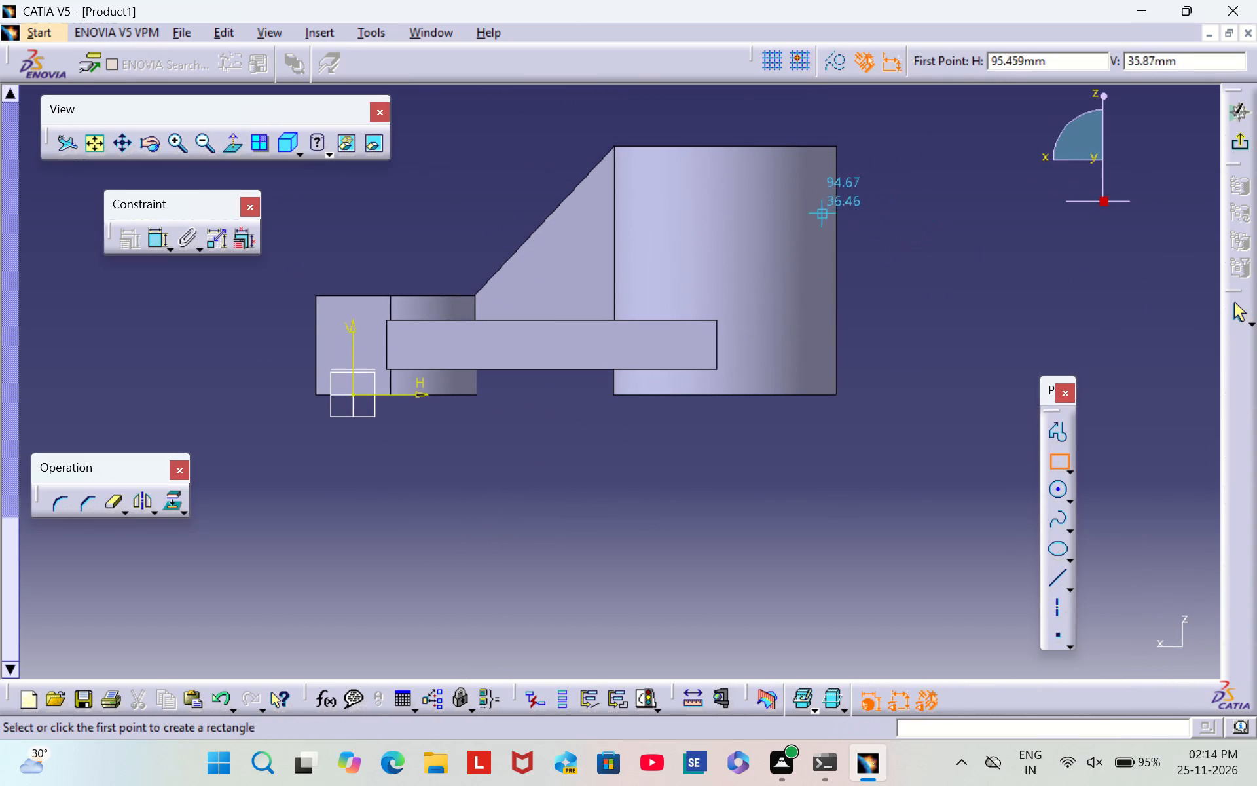
{"action": "left_click", "coordinate": [824, 207]}
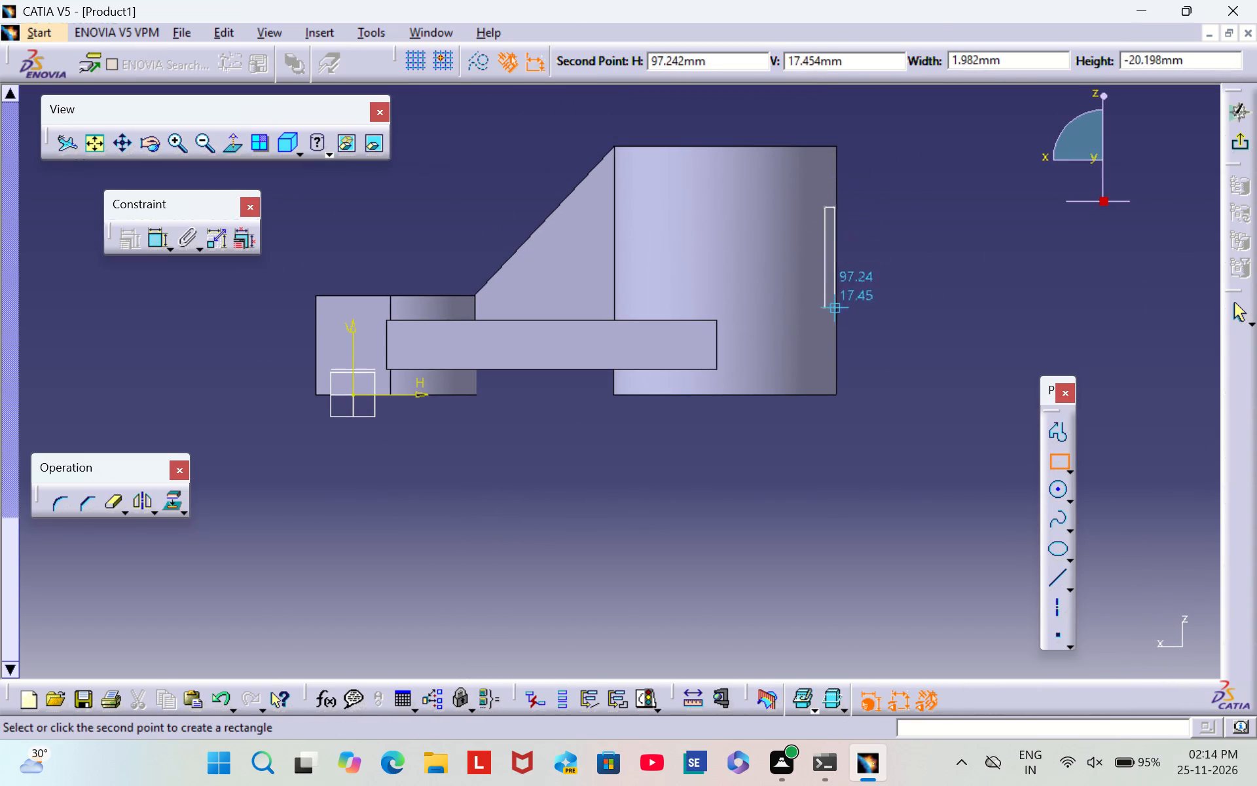
{"action": "left_click", "coordinate": [997, 335]}
{"action": "left_click", "coordinate": [1117, 288]}
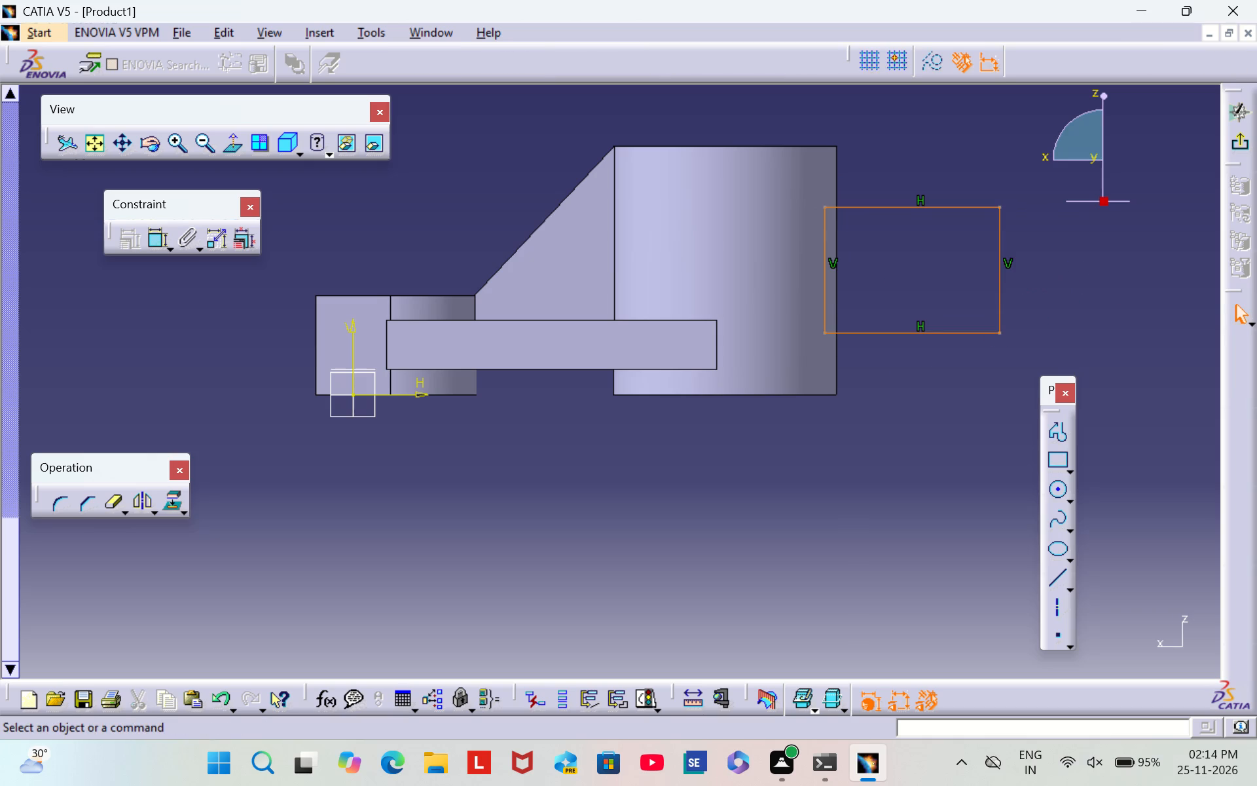
Dimension the rectangle's outer vertical side and set its length to 30 mm.
{"action": "left_click", "coordinate": [158, 240]}
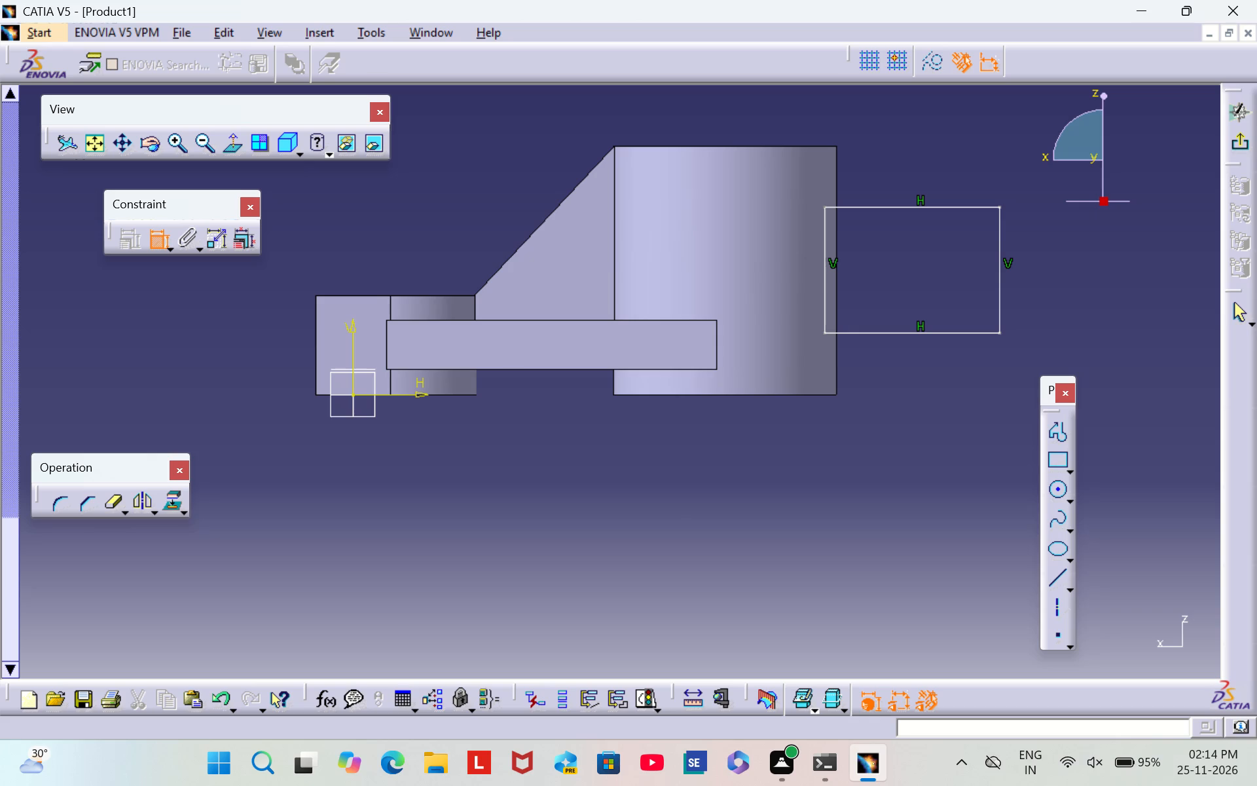
{"action": "left_click", "coordinate": [996, 272]}
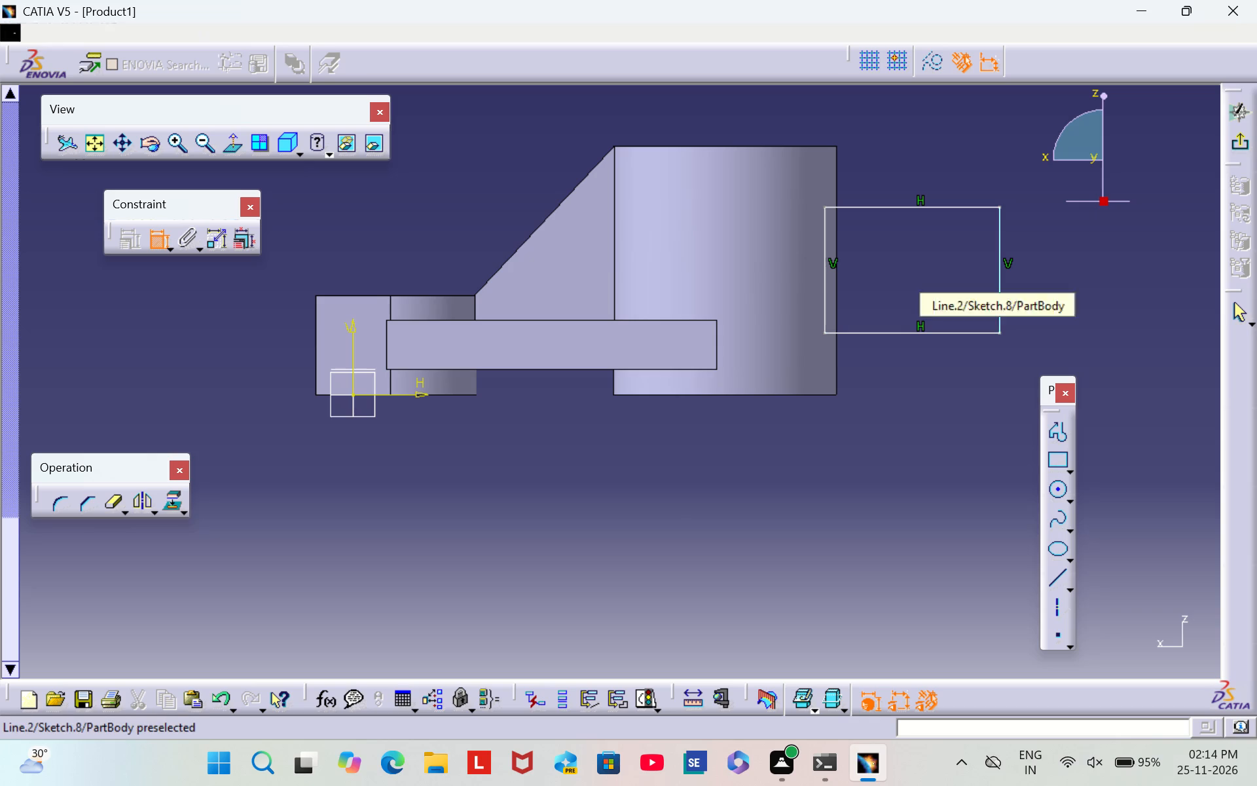
{"action": "left_click", "coordinate": [1061, 276]}
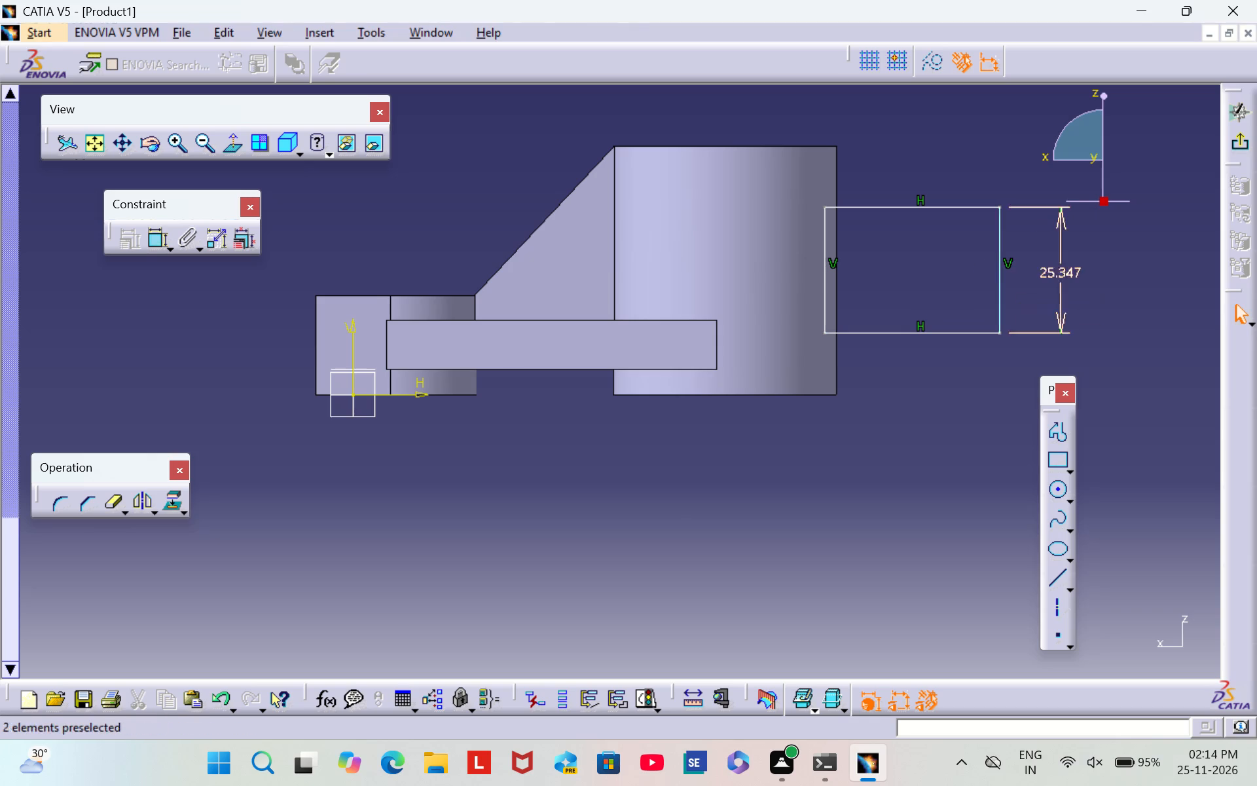
{"action": "double_click", "coordinate": [1056, 269]}
{"action": "key", "text": "BackSpace"}
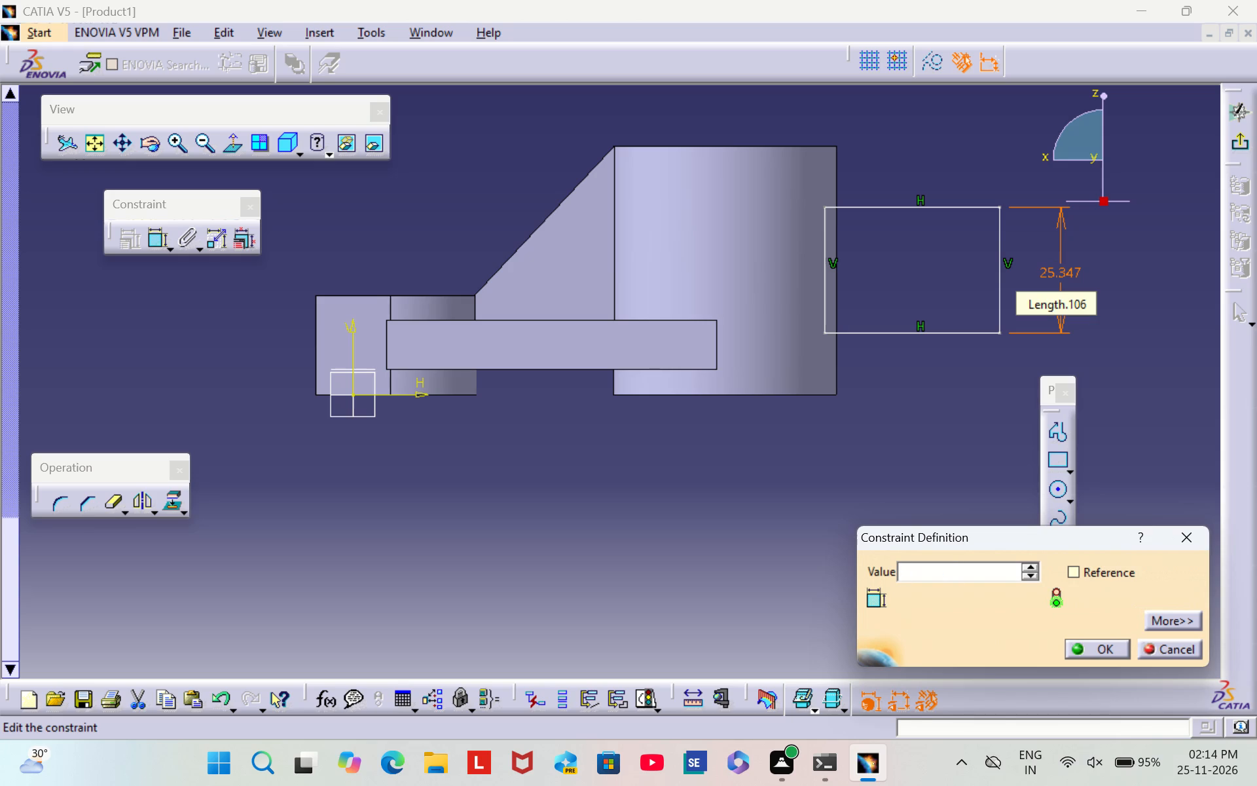
{"action": "type", "text": "30"}
{"action": "key", "text": "Return"}
{"action": "left_click", "coordinate": [1143, 286]}
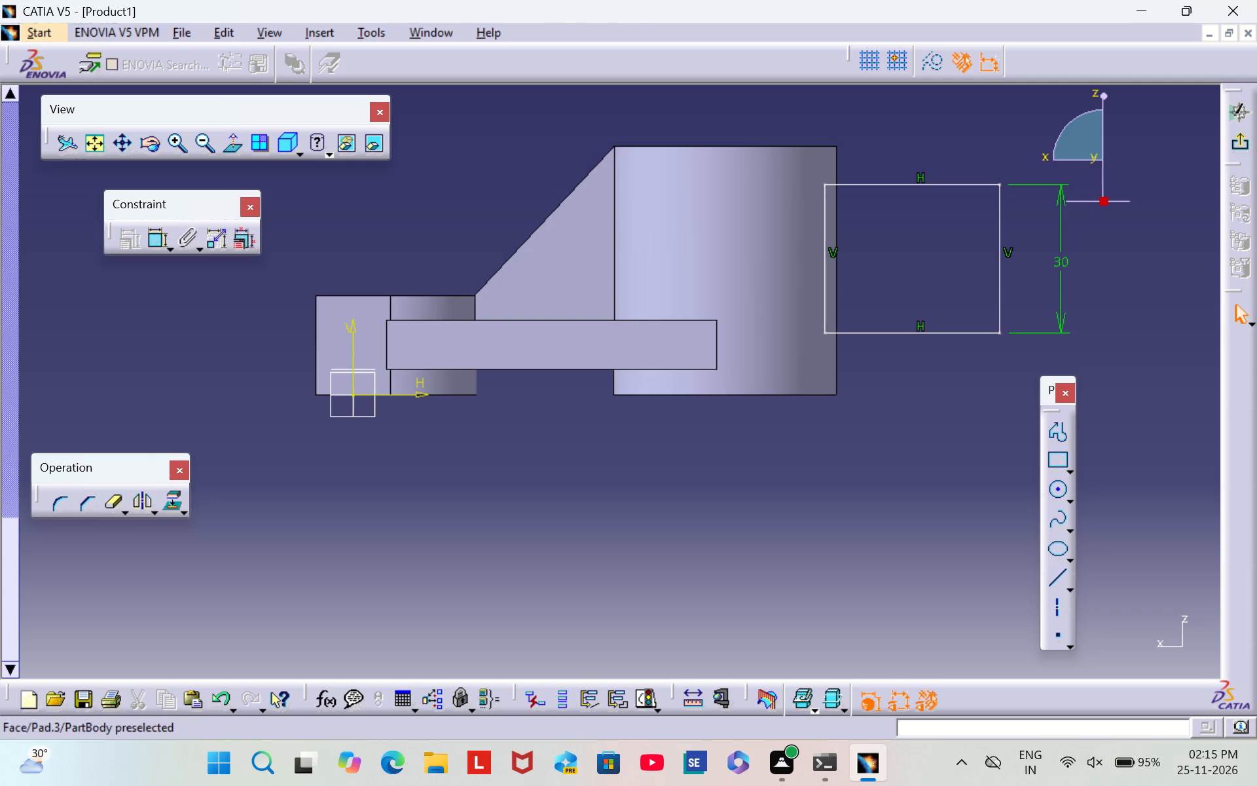
Constrain the rectangle's lower side to lie 10 mm above the cylinder's bottom edge.
{"action": "double_click", "coordinate": [158, 245]}
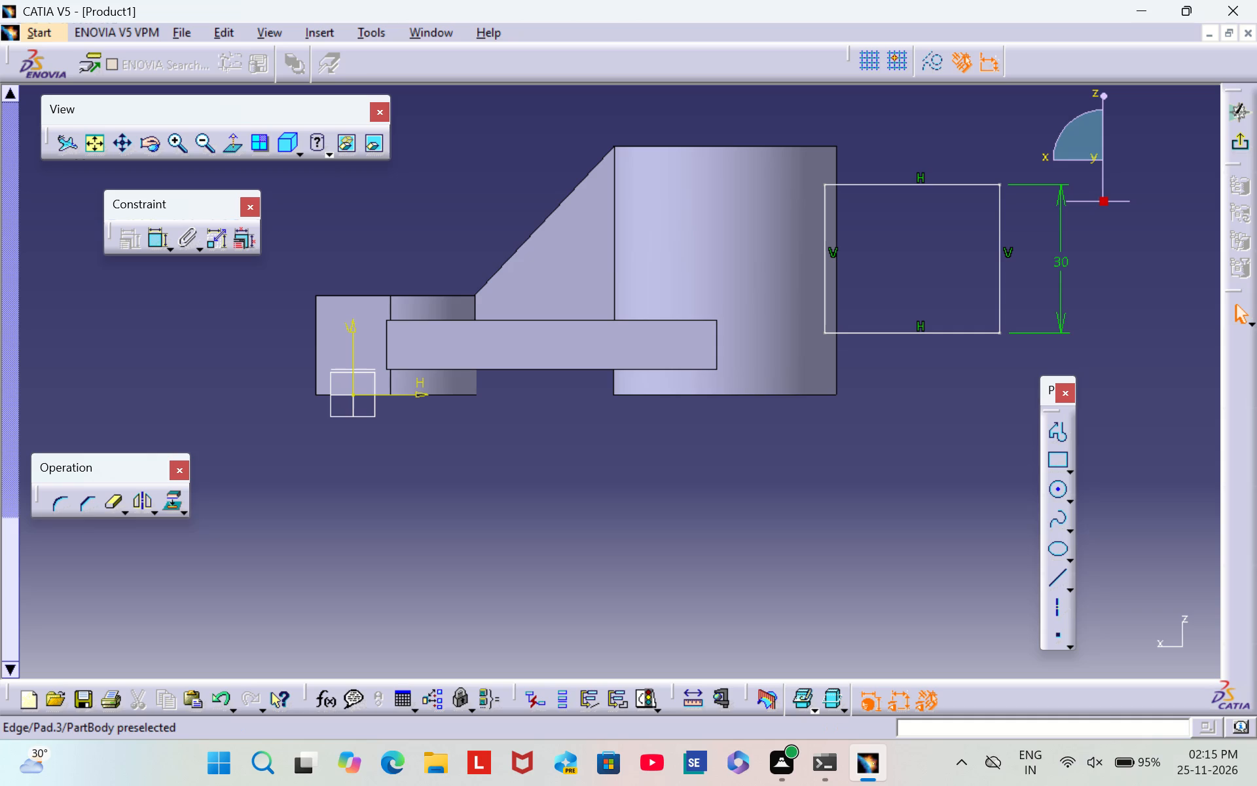
{"action": "left_click", "coordinate": [799, 396]}
{"action": "left_click", "coordinate": [834, 329]}
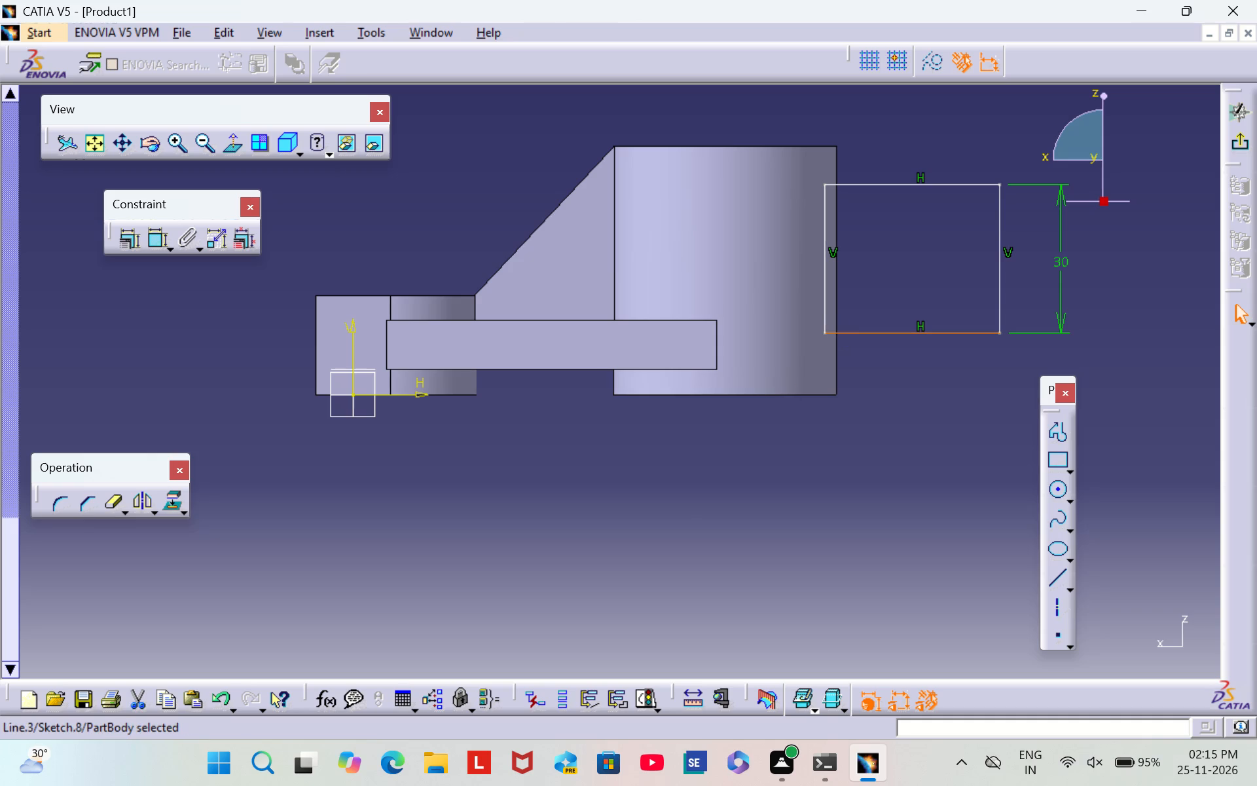
{"action": "left_click", "coordinate": [795, 394]}
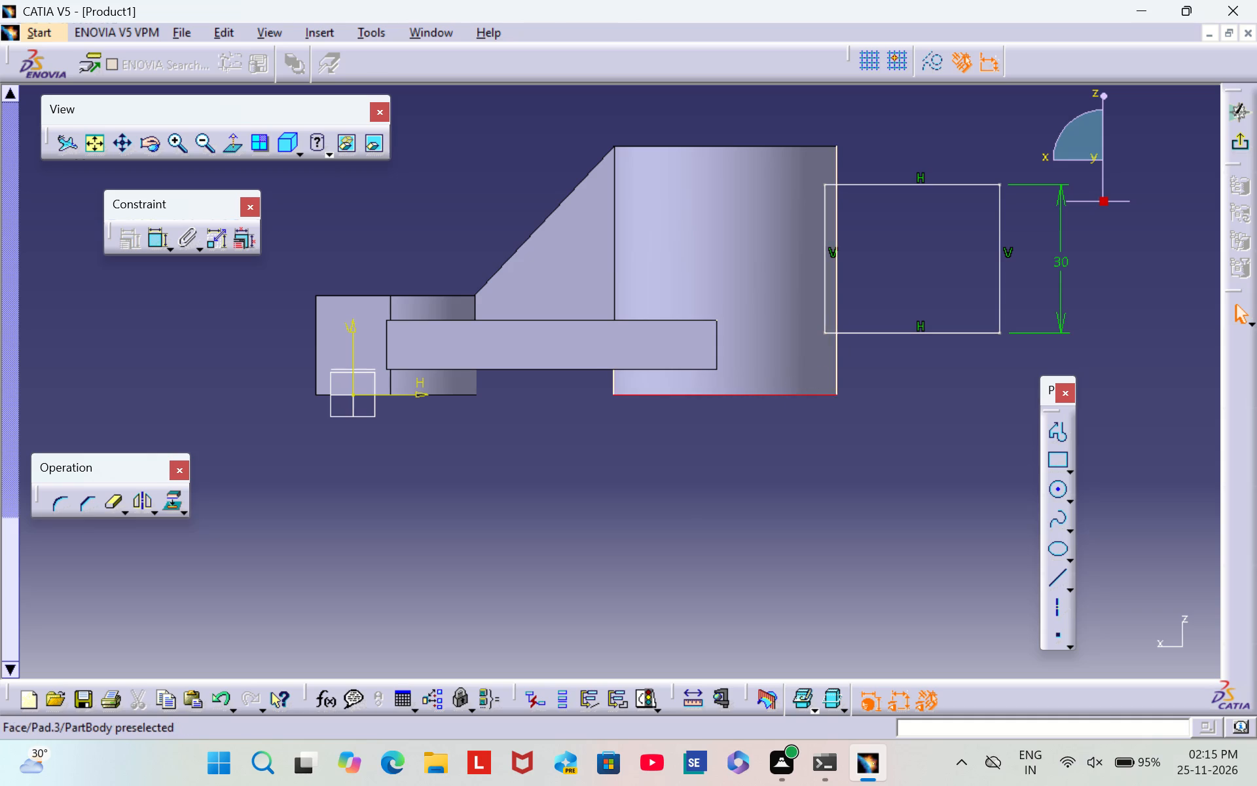
{"action": "left_click", "coordinate": [170, 147]}
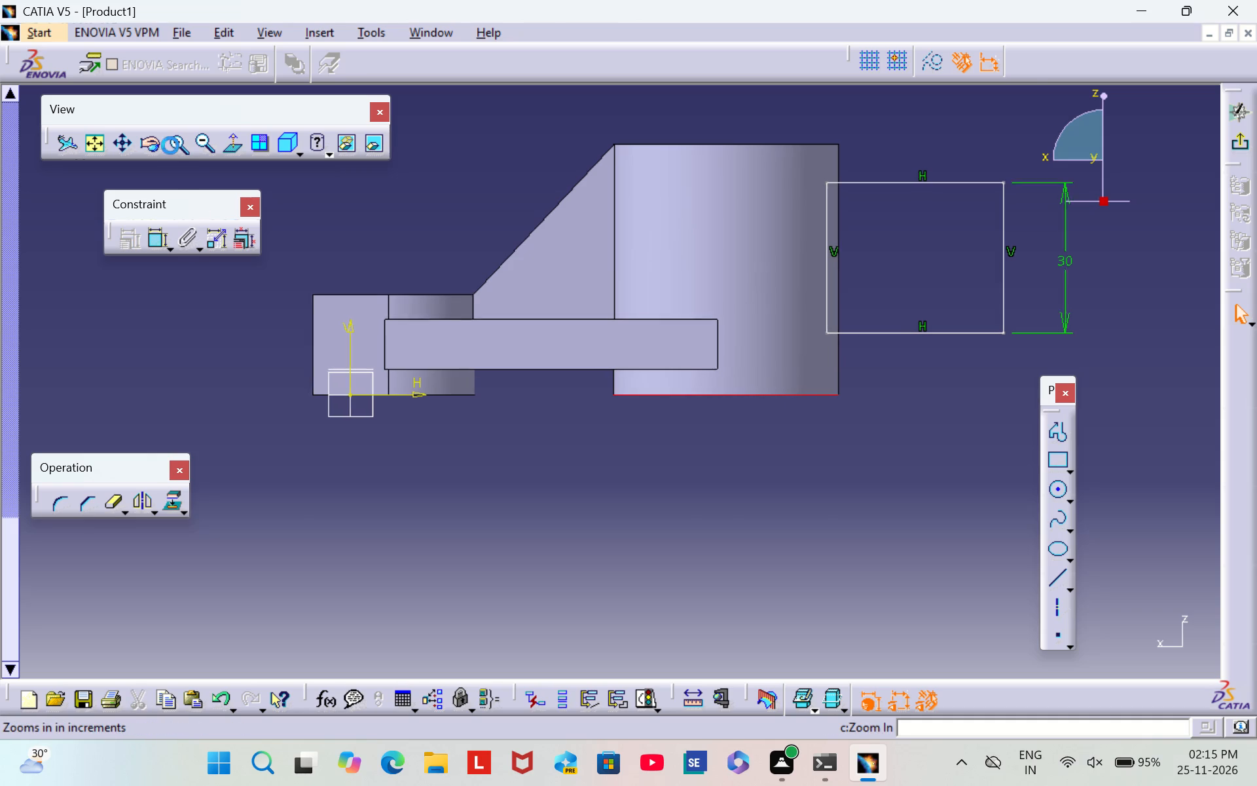
{"action": "left_click", "coordinate": [158, 237]}
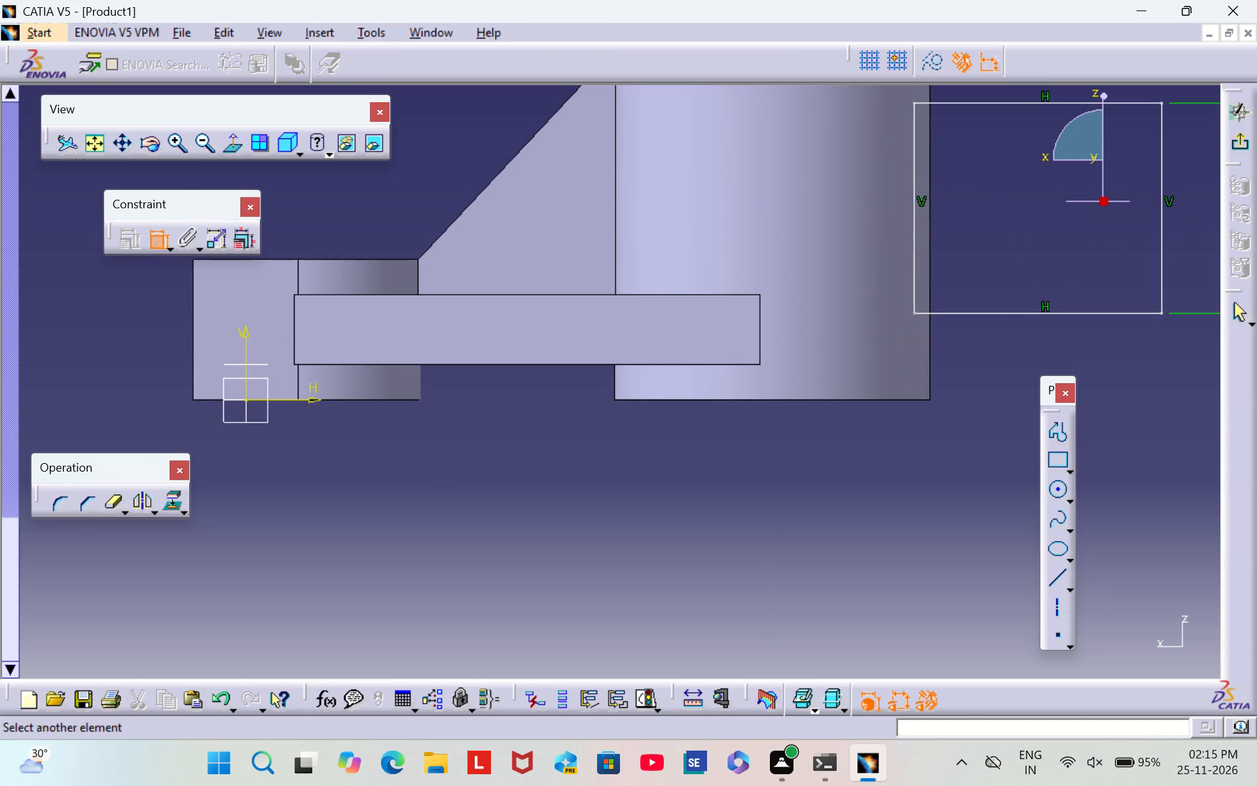
{"action": "left_click", "coordinate": [942, 312]}
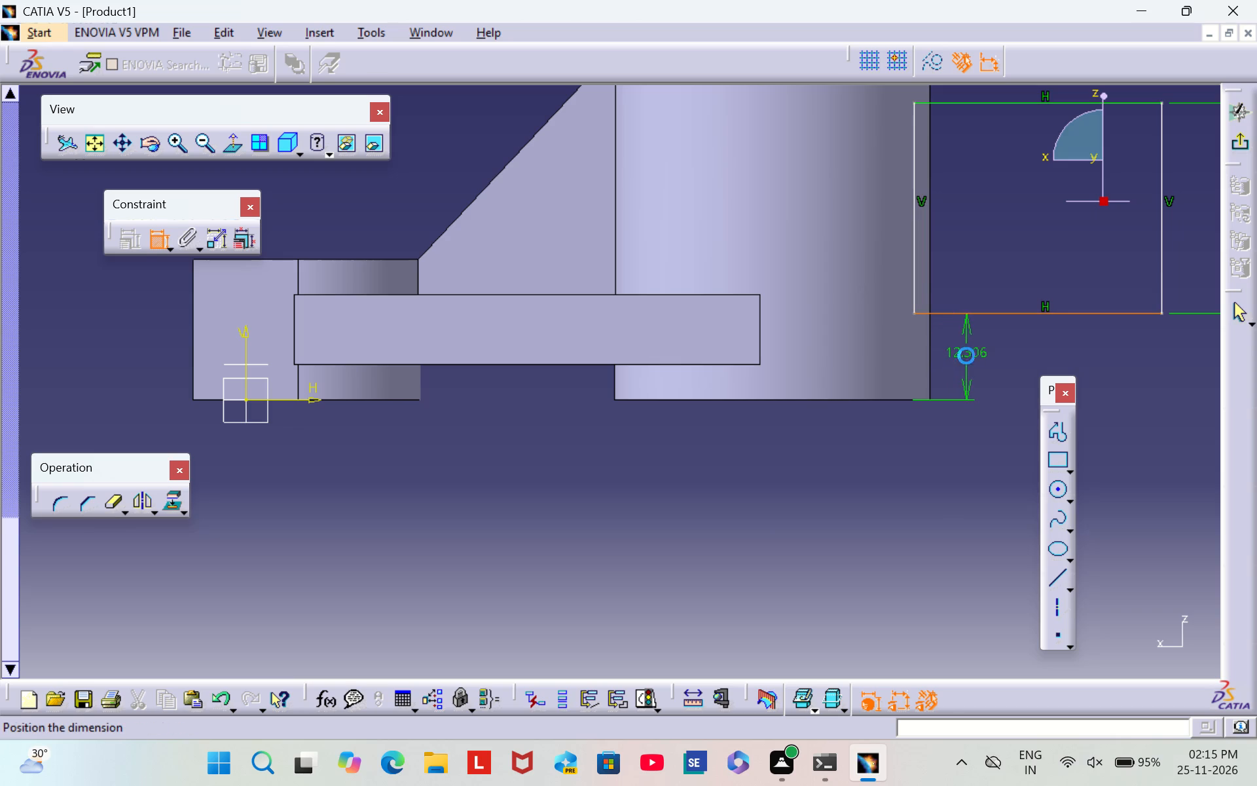
{"action": "left_click", "coordinate": [966, 356]}
{"action": "double_click", "coordinate": [967, 354]}
{"action": "key", "text": "BackSpace"}
{"action": "type", "text": "10"}
{"action": "key", "text": "Return"}
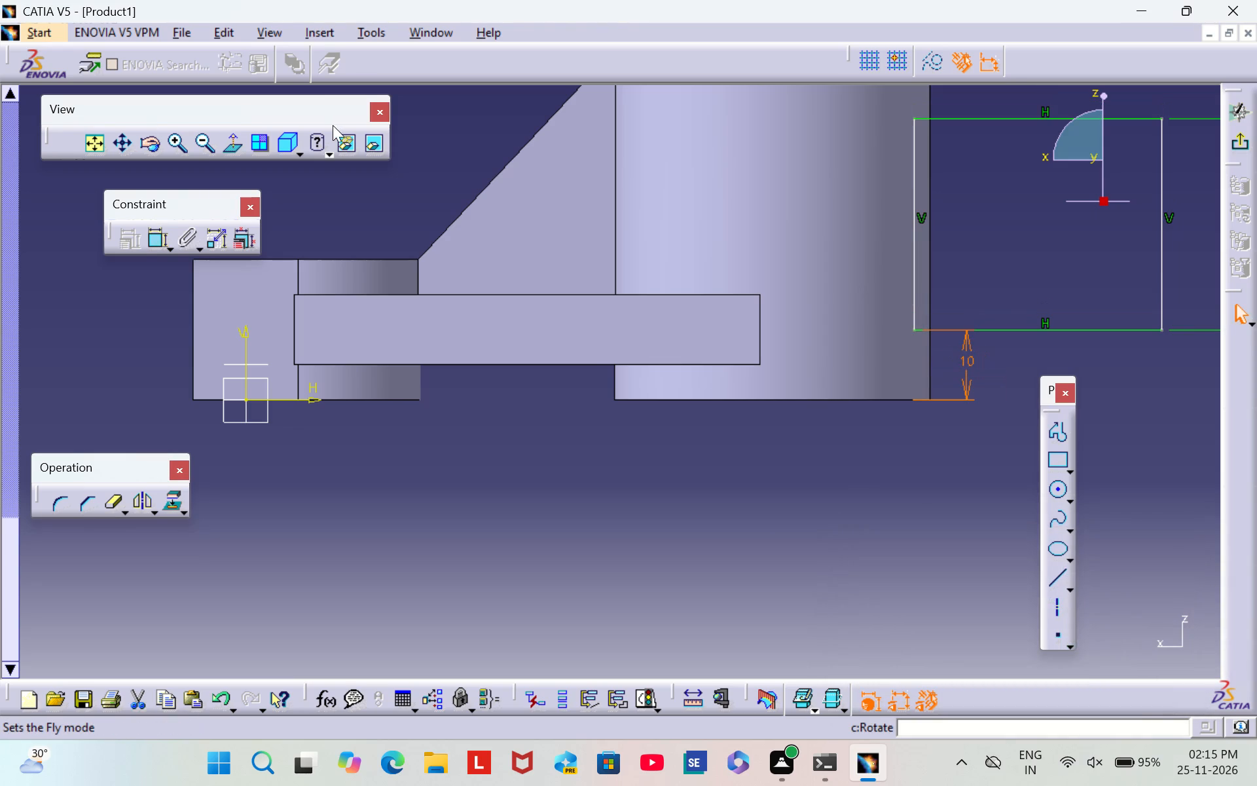
Set the distance from the cylinder's axis to the rectangle's outer vertical side to 35 mm and exit the sketch.
{"action": "left_click", "coordinate": [191, 145]}
{"action": "triple_click", "coordinate": [199, 138]}
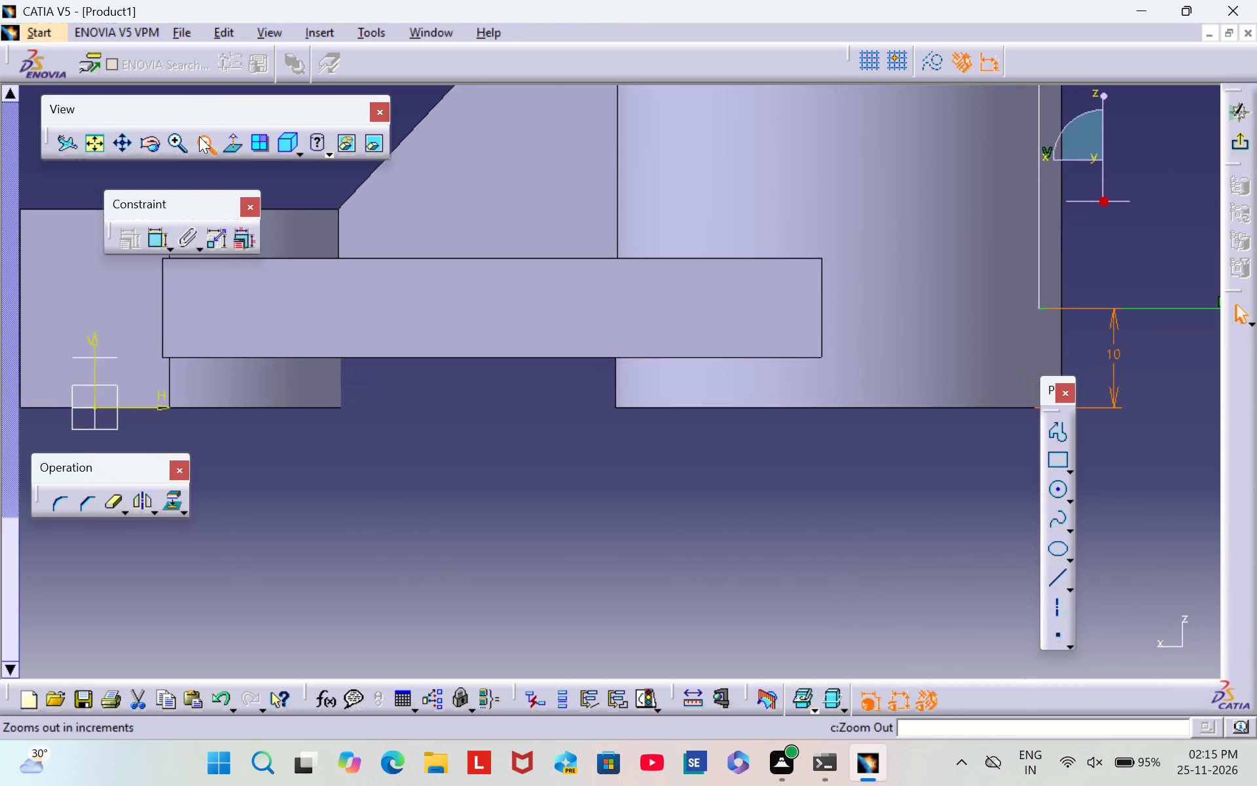
{"action": "left_click", "coordinate": [199, 136]}
{"action": "middle_click_drag", "start_coordinate": [869, 268], "coordinate": [794, 309]}
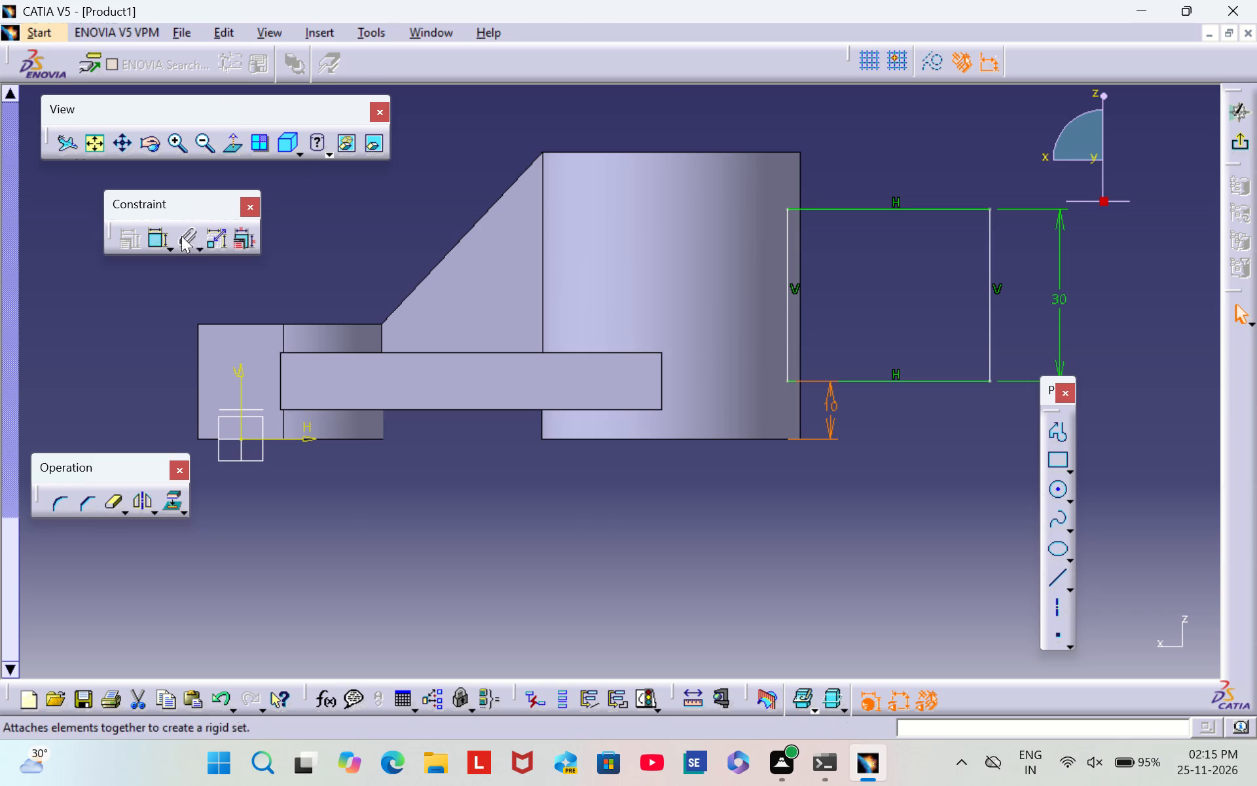
{"action": "left_click", "coordinate": [155, 242]}
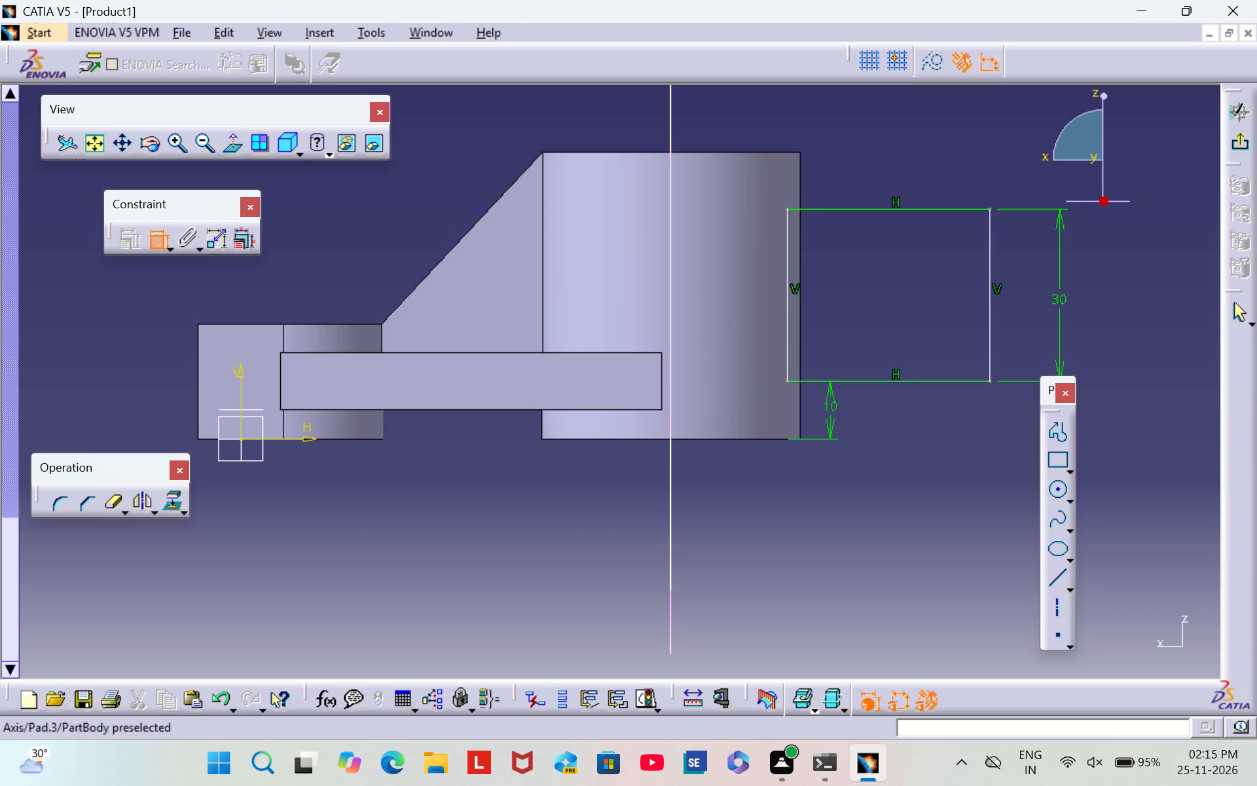
{"action": "left_click", "coordinate": [668, 400]}
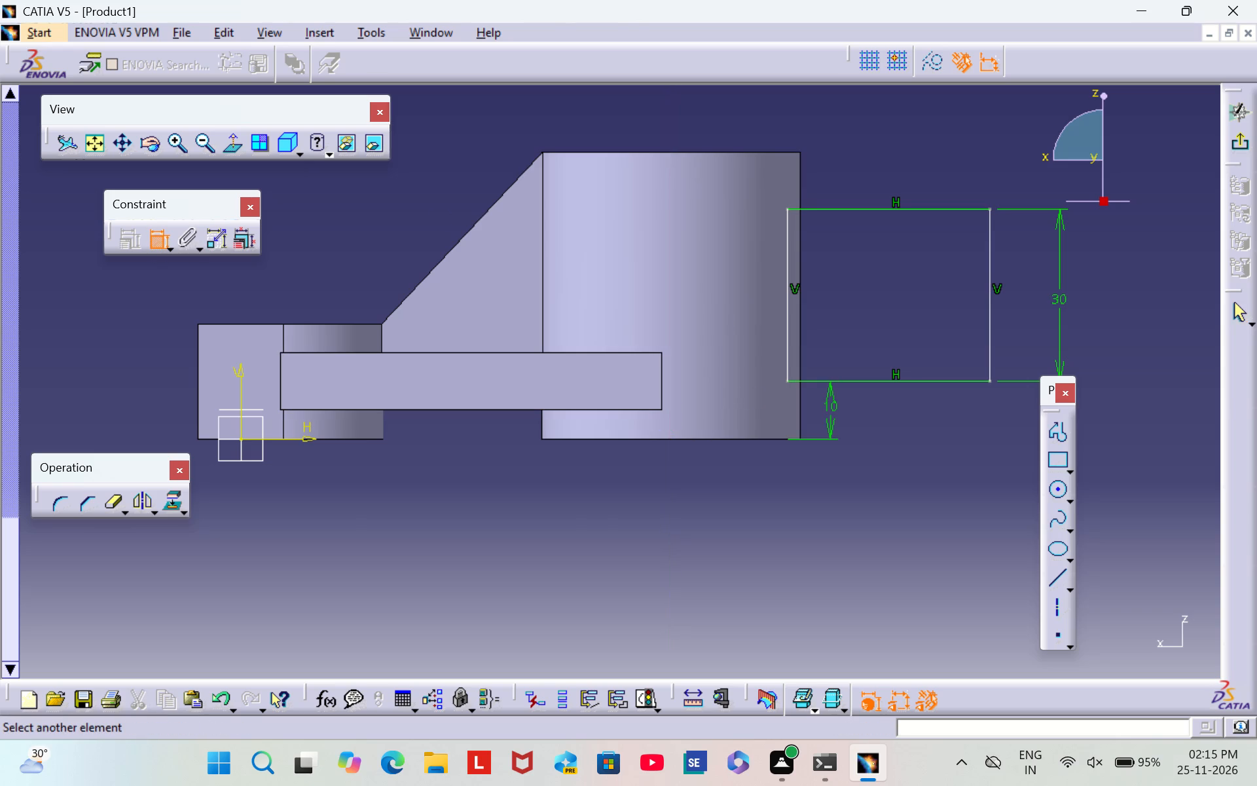
{"action": "left_click", "coordinate": [991, 314]}
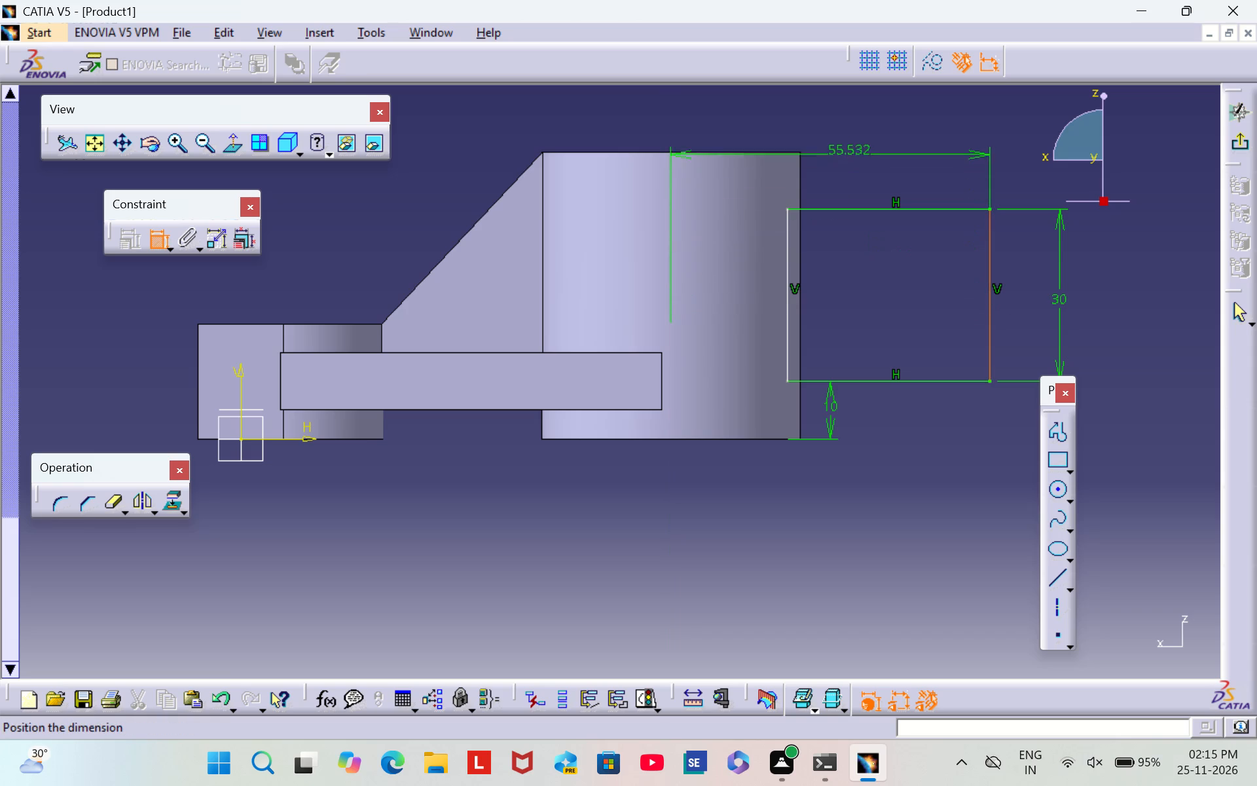
{"action": "left_click", "coordinate": [820, 135]}
{"action": "double_click", "coordinate": [816, 127]}
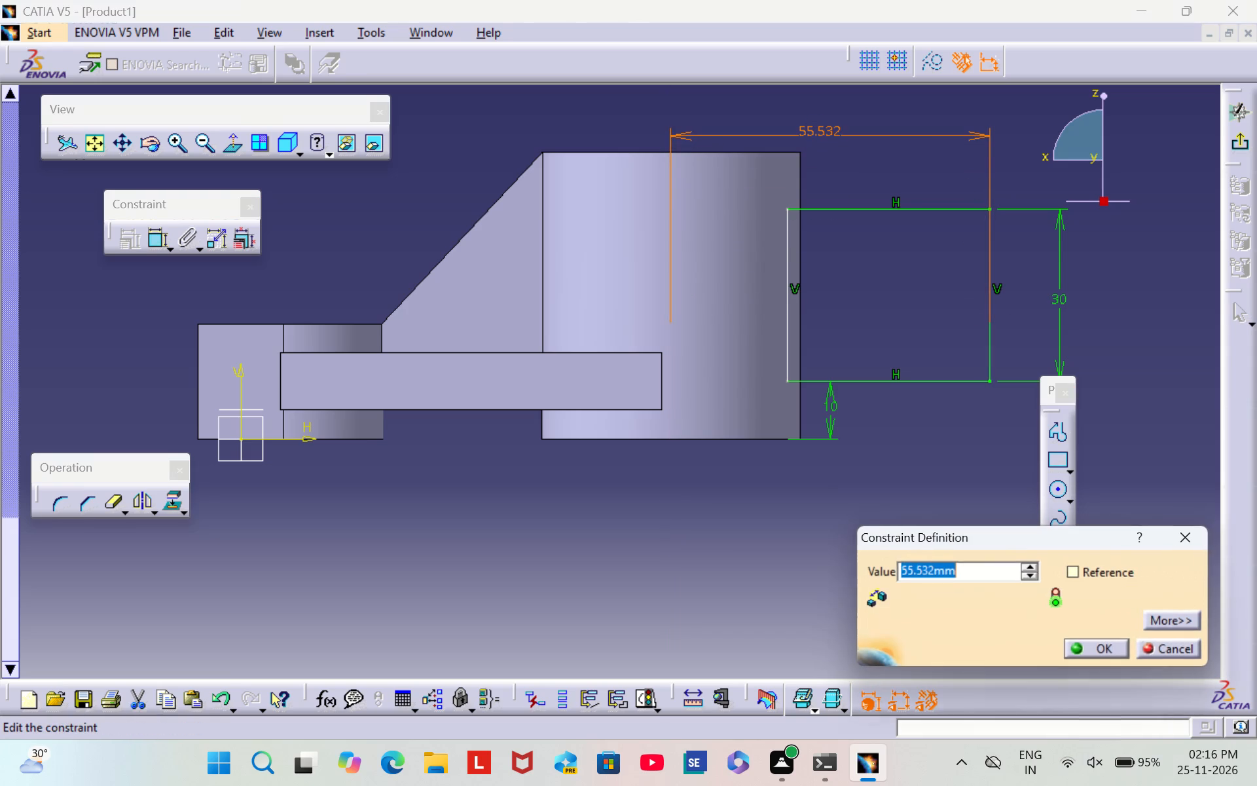
{"action": "key", "text": "BackSpace"}
{"action": "type", "text": "35"}
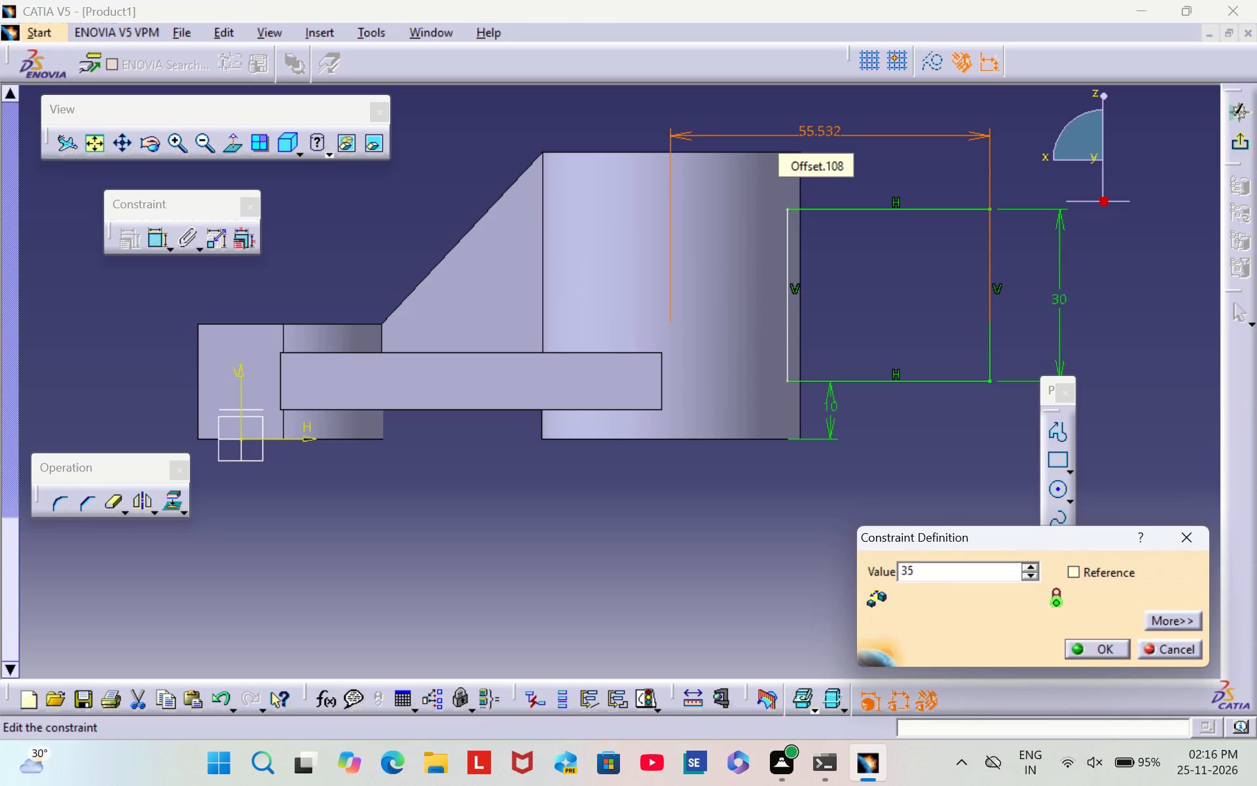
{"action": "key", "text": "Return"}
{"action": "left_click", "coordinate": [936, 176]}
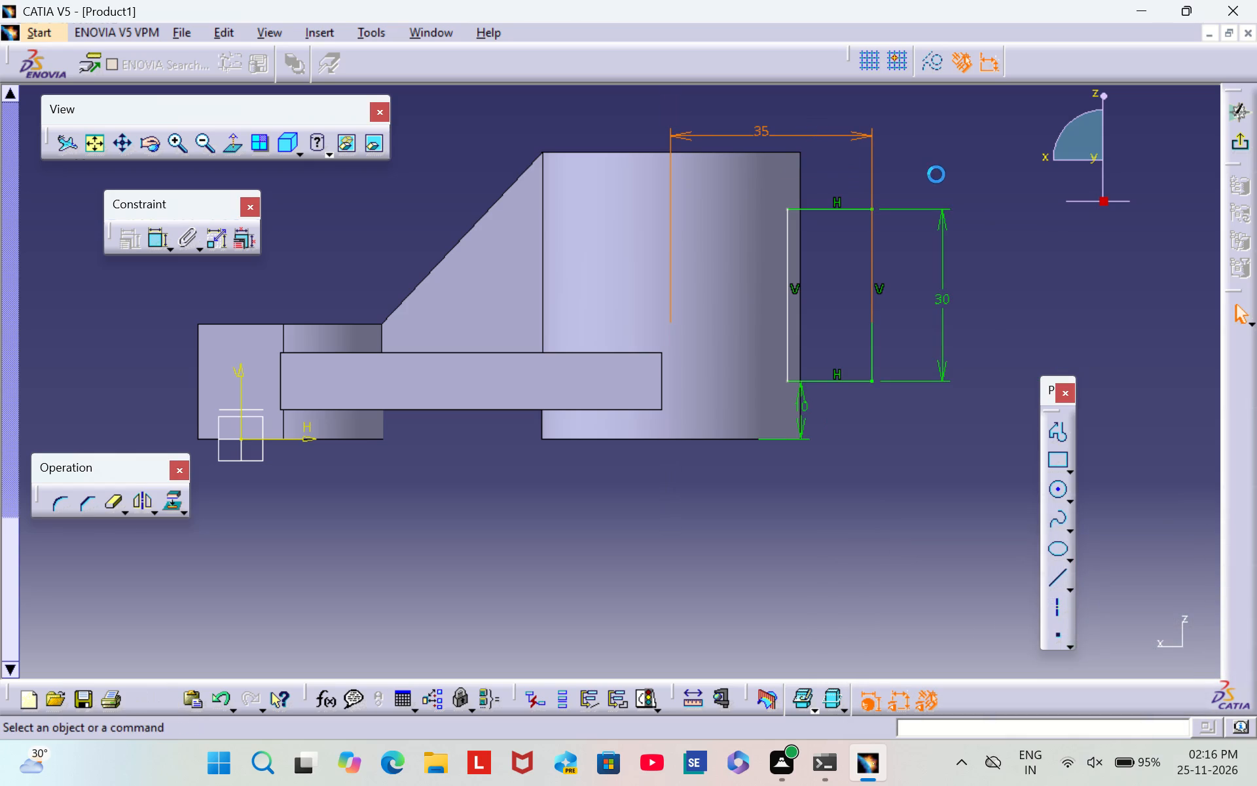
{"action": "left_click", "coordinate": [1239, 140]}
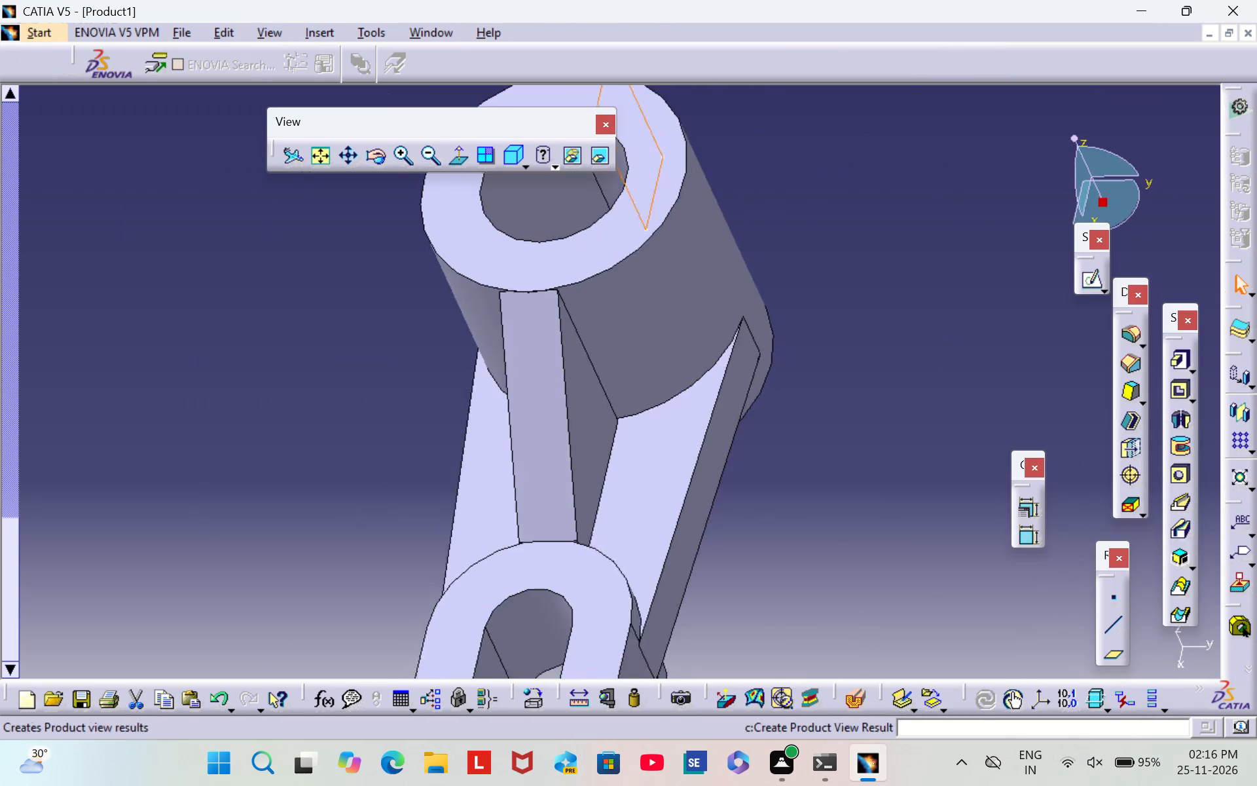
Pad the rectangle sketch with a length of 15.5 mm and mirrored extent.
{"action": "scroll", "coordinate": [970, 250], "scroll_direction": "down", "scroll_amount": 1}
{"action": "middle_click_drag", "start_coordinate": [970, 250], "coordinate": [639, 434]}
{"action": "right_click_drag", "start_coordinate": [970, 250], "coordinate": [639, 434]}
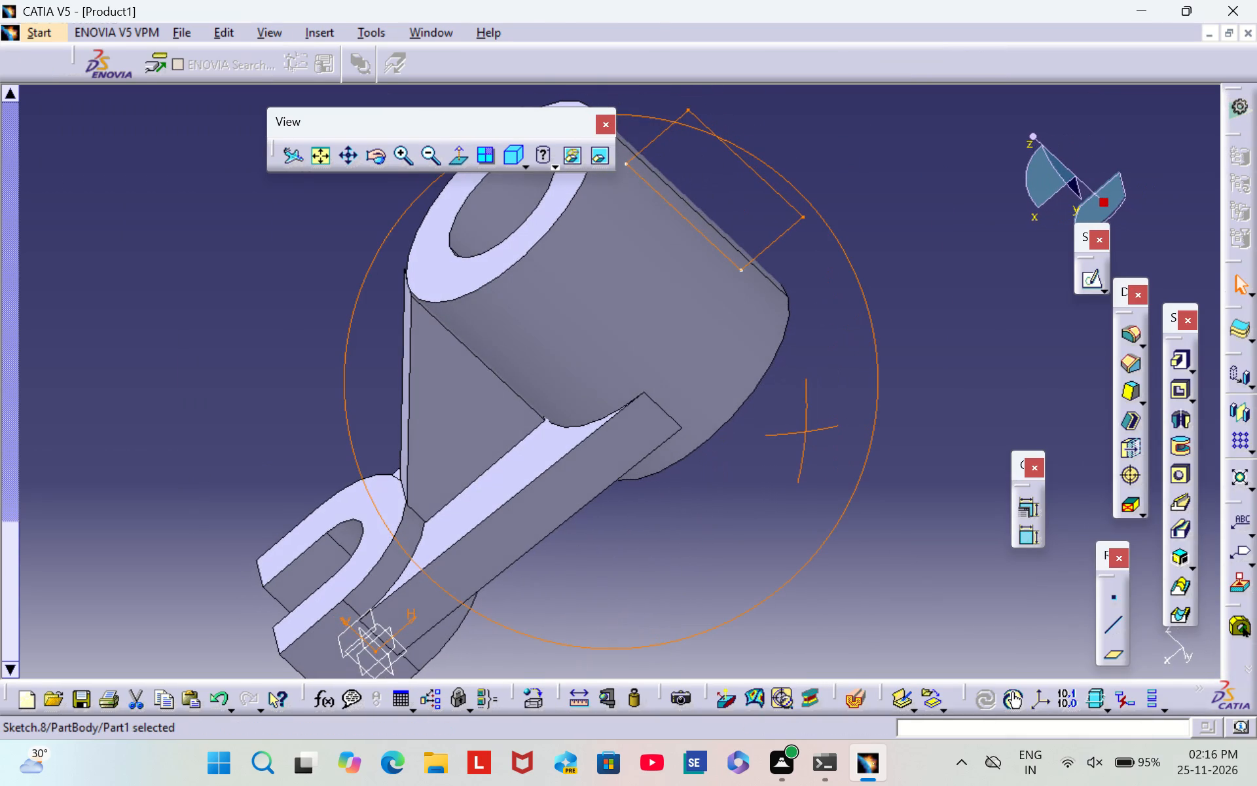
{"action": "right_click_drag", "start_coordinate": [639, 434], "coordinate": [638, 436]}
{"action": "middle_click_drag", "start_coordinate": [639, 434], "coordinate": [638, 436]}
{"action": "middle_click_drag", "start_coordinate": [372, 305], "coordinate": [511, 340]}
{"action": "scroll", "coordinate": [372, 305], "scroll_direction": "down", "scroll_amount": 2}
{"action": "right_click_drag", "start_coordinate": [372, 305], "coordinate": [511, 340]}
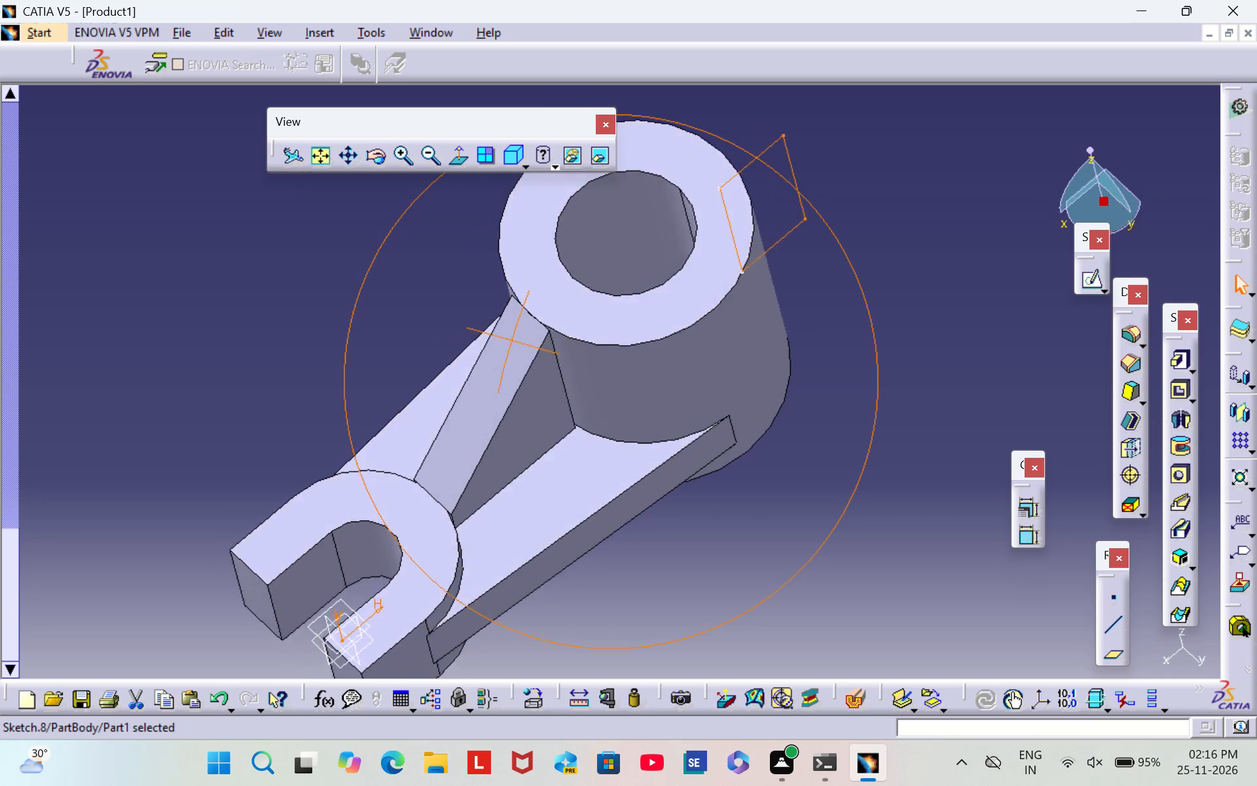
{"action": "right_click_drag", "start_coordinate": [511, 340], "coordinate": [395, 335]}
{"action": "middle_click_drag", "start_coordinate": [511, 340], "coordinate": [395, 335]}
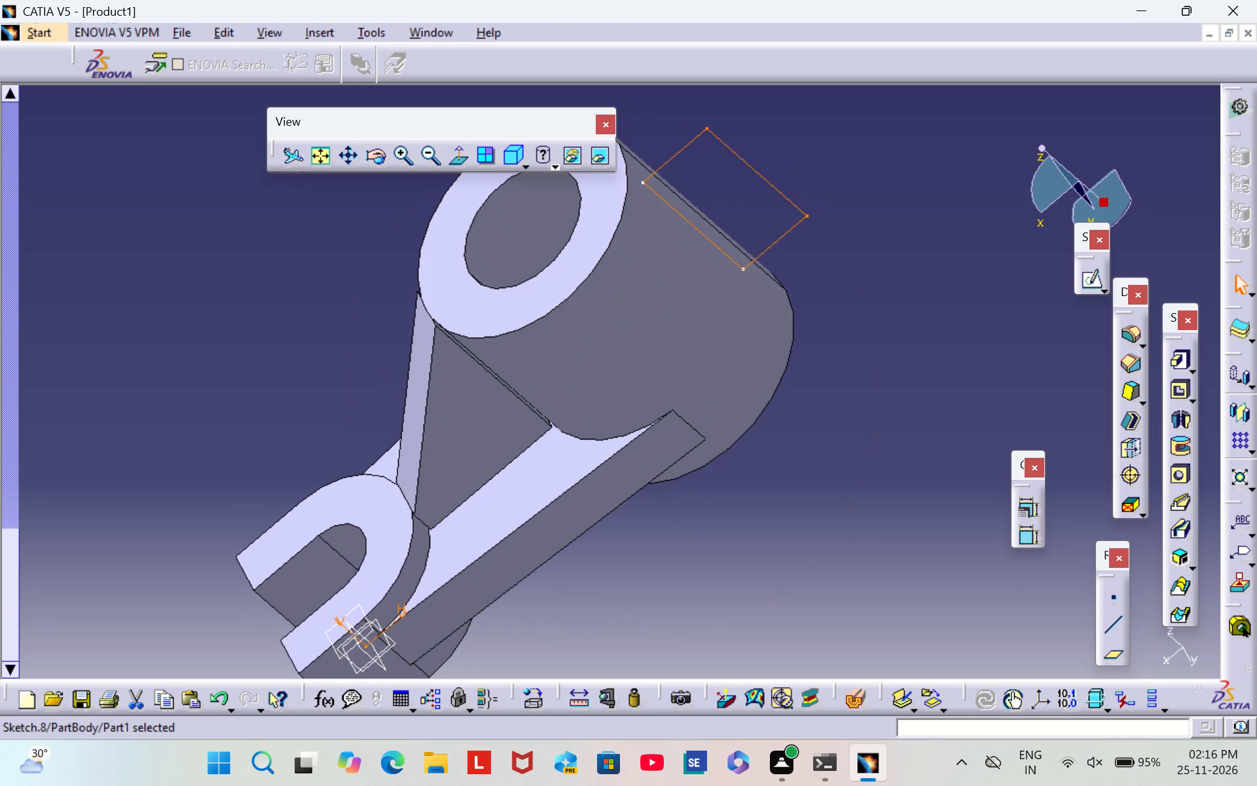
{"action": "middle_click_drag", "start_coordinate": [274, 253], "coordinate": [424, 277]}
{"action": "right_click_drag", "start_coordinate": [274, 253], "coordinate": [425, 288]}
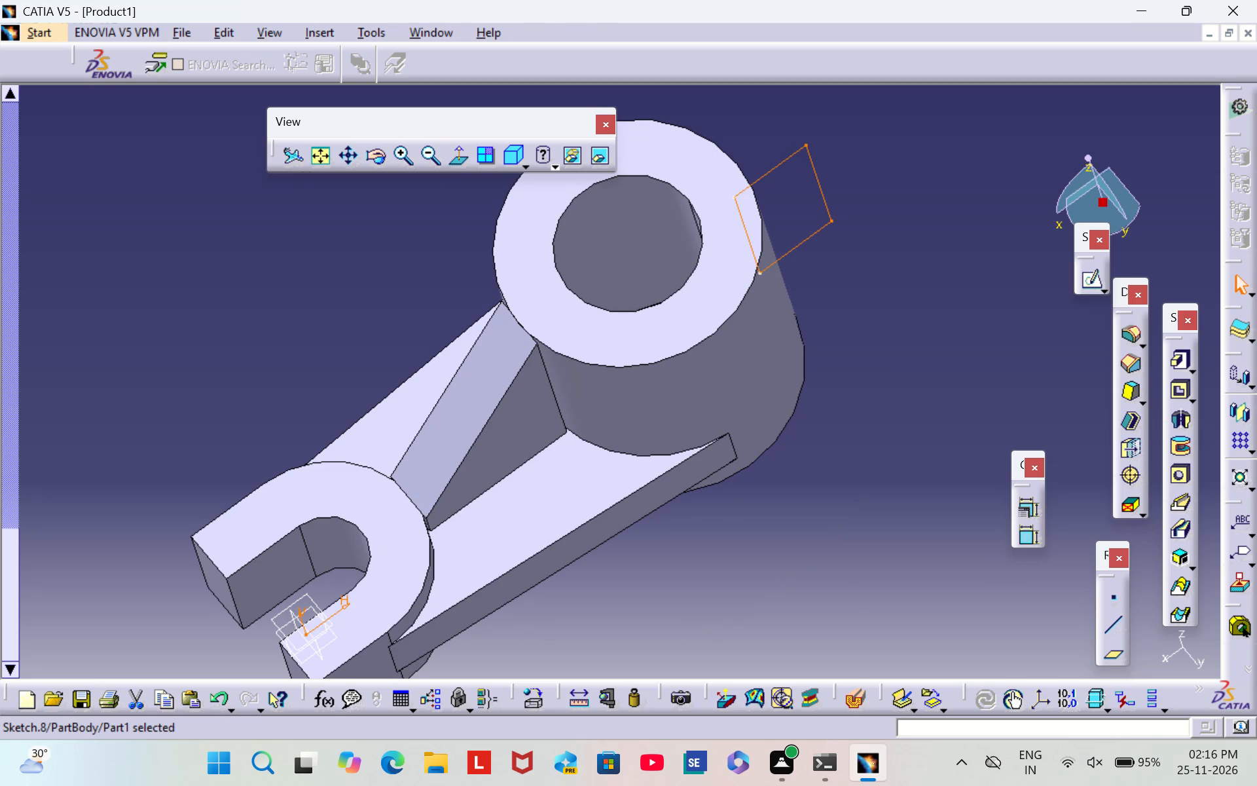
{"action": "left_click", "coordinate": [1179, 363]}
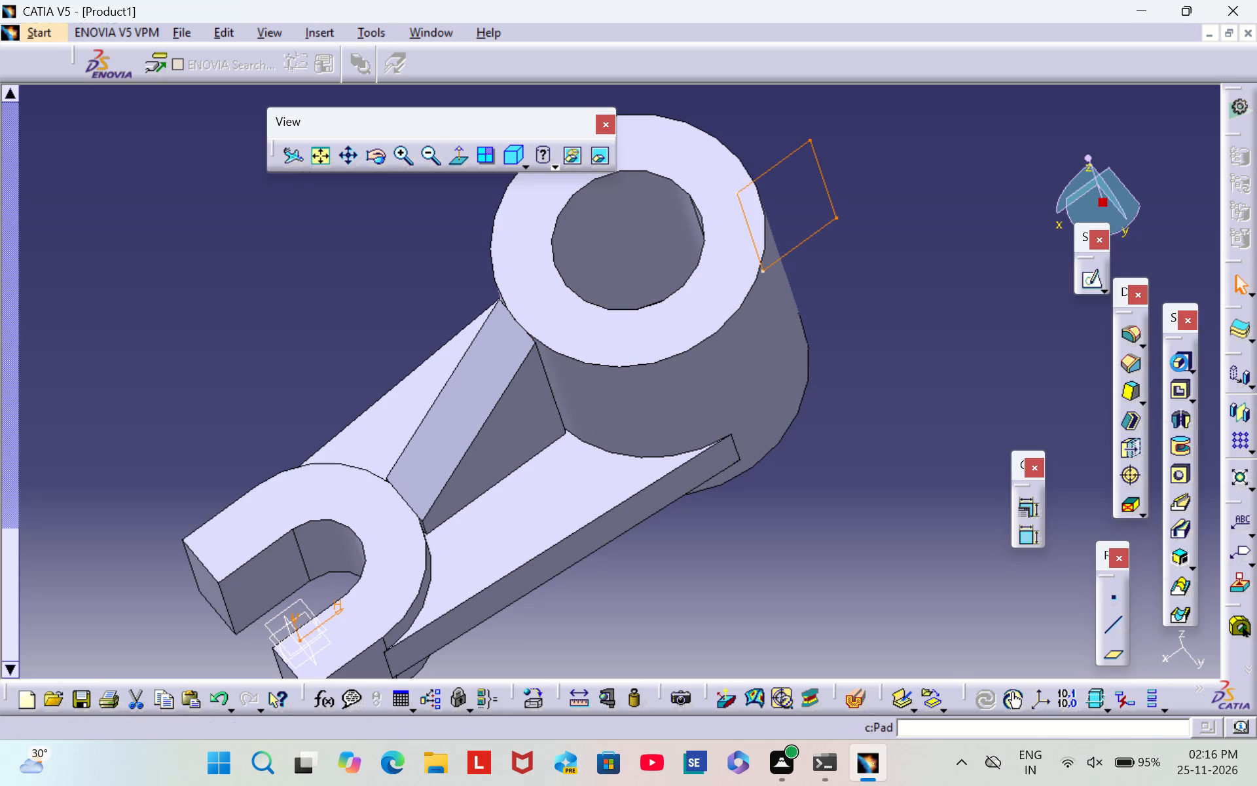
{"action": "scroll", "coordinate": [1178, 405], "scroll_direction": "right", "scroll_amount": 1}
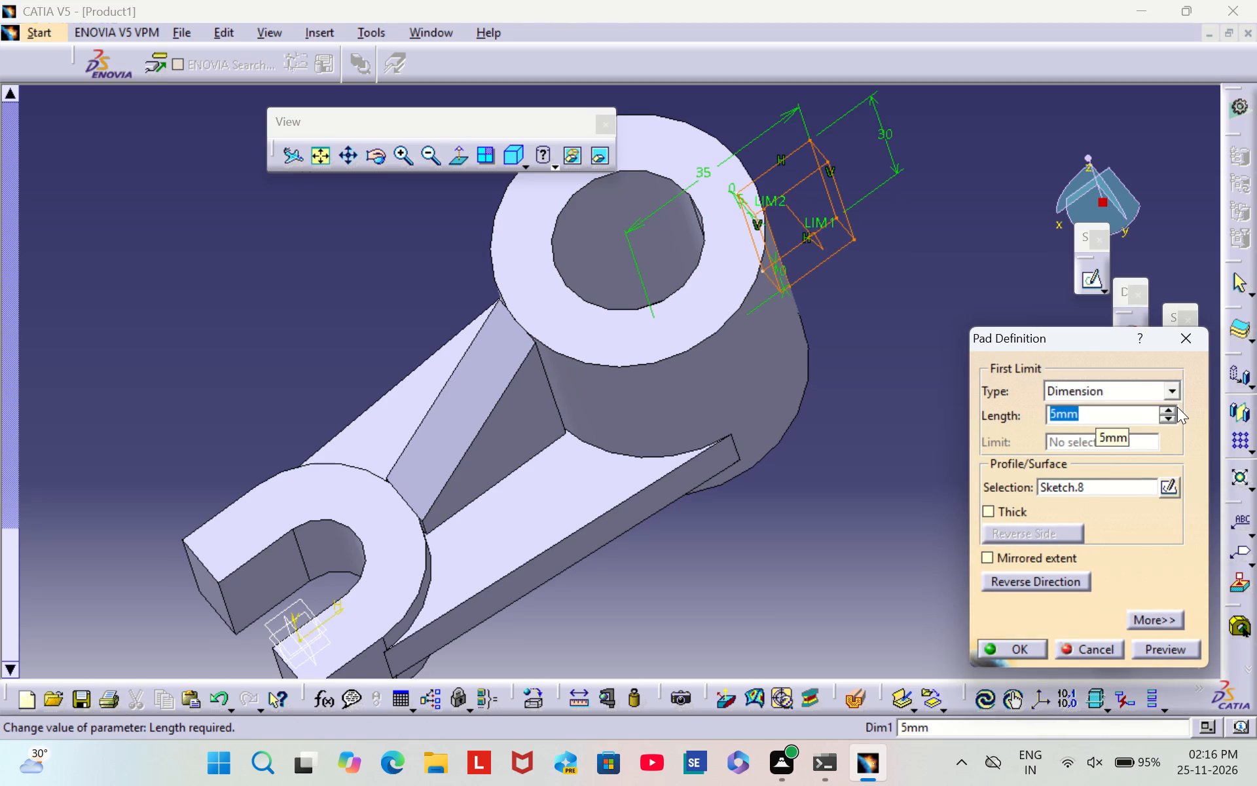
{"action": "key", "text": "BackSpace"}
{"action": "type", "text": "15.5"}
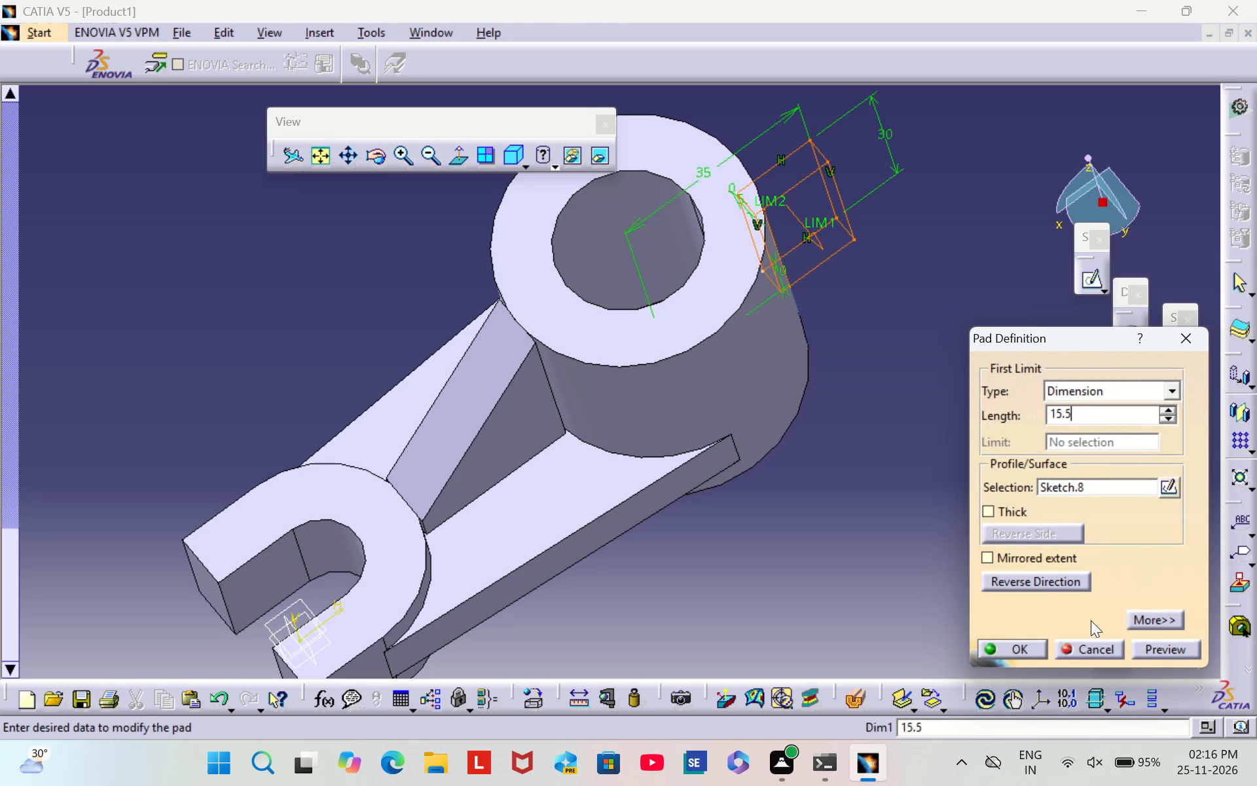
{"action": "left_click", "coordinate": [1017, 558]}
{"action": "left_click", "coordinate": [1024, 645]}
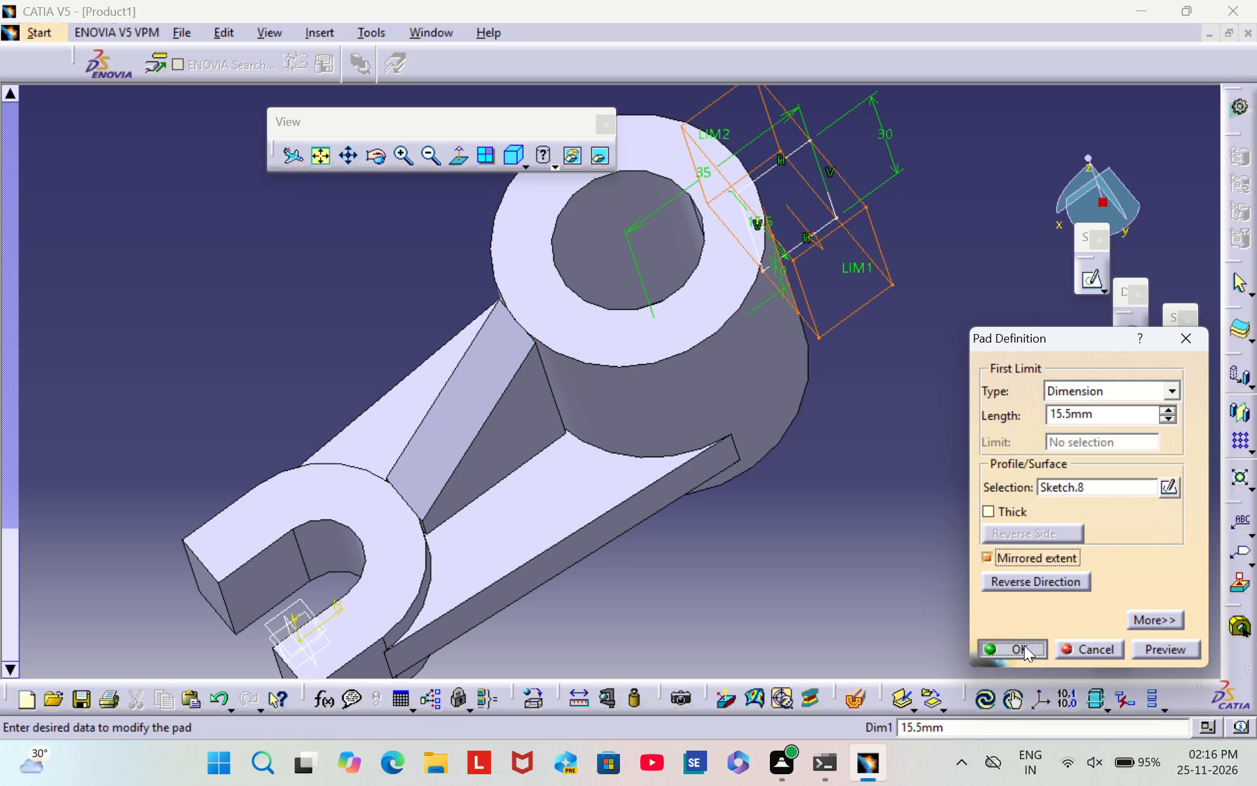
Undo the rectangular block's pad and reopen the rectangle's sketch for editing.
{"action": "left_click", "coordinate": [955, 337]}
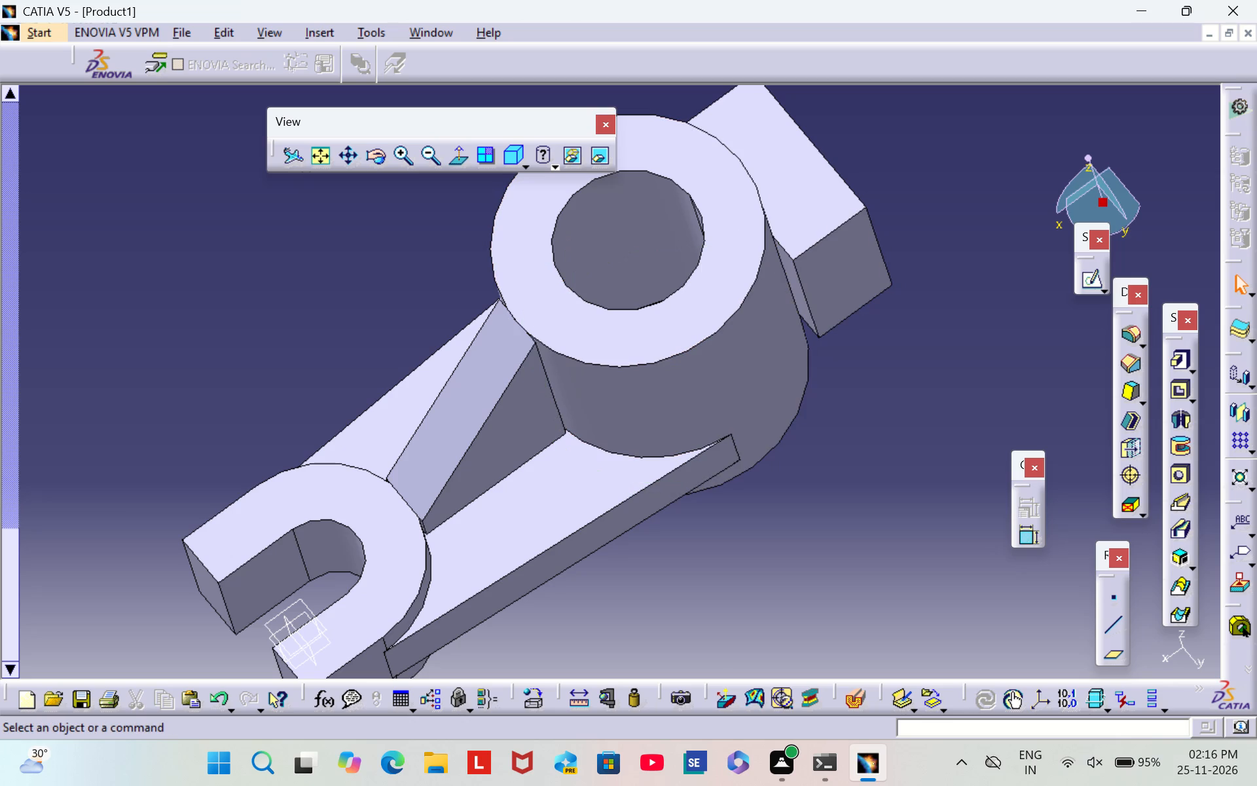
{"action": "key", "text": "ctrl+z"}
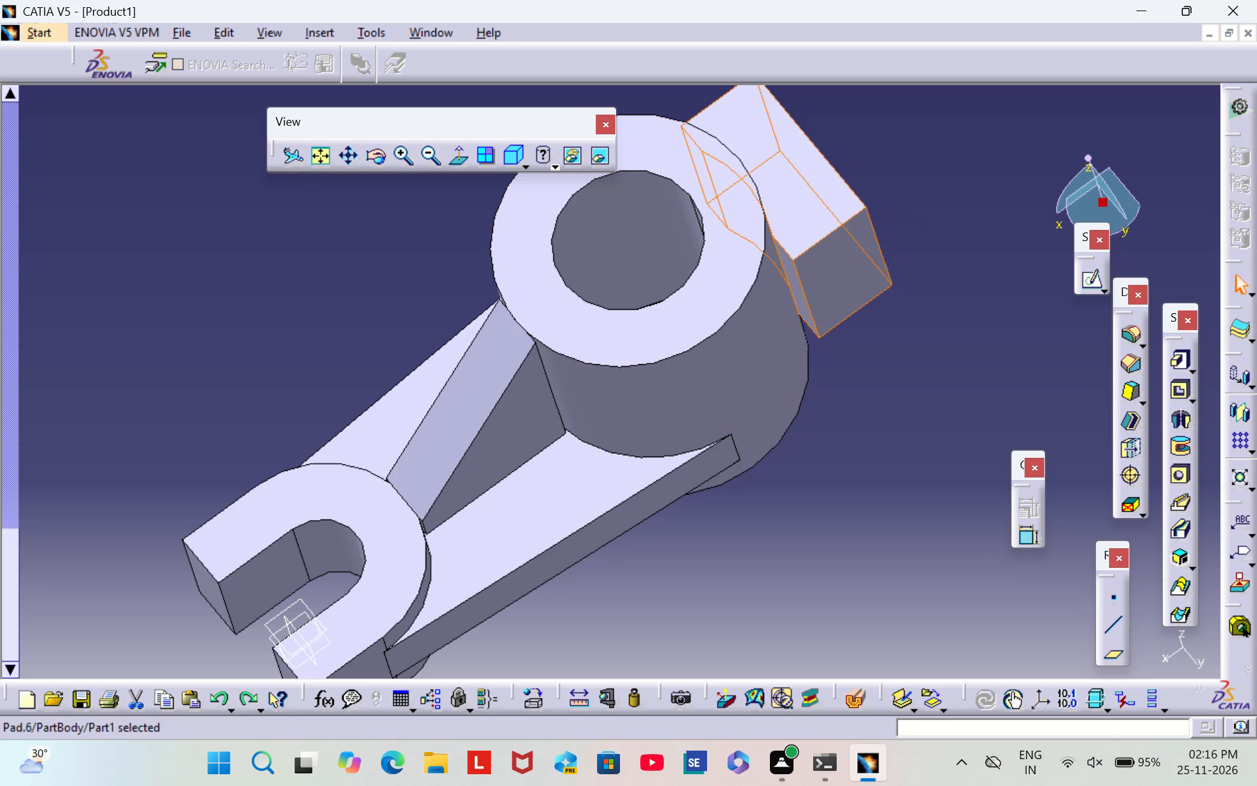
{"action": "key", "text": "ctrl+z"}
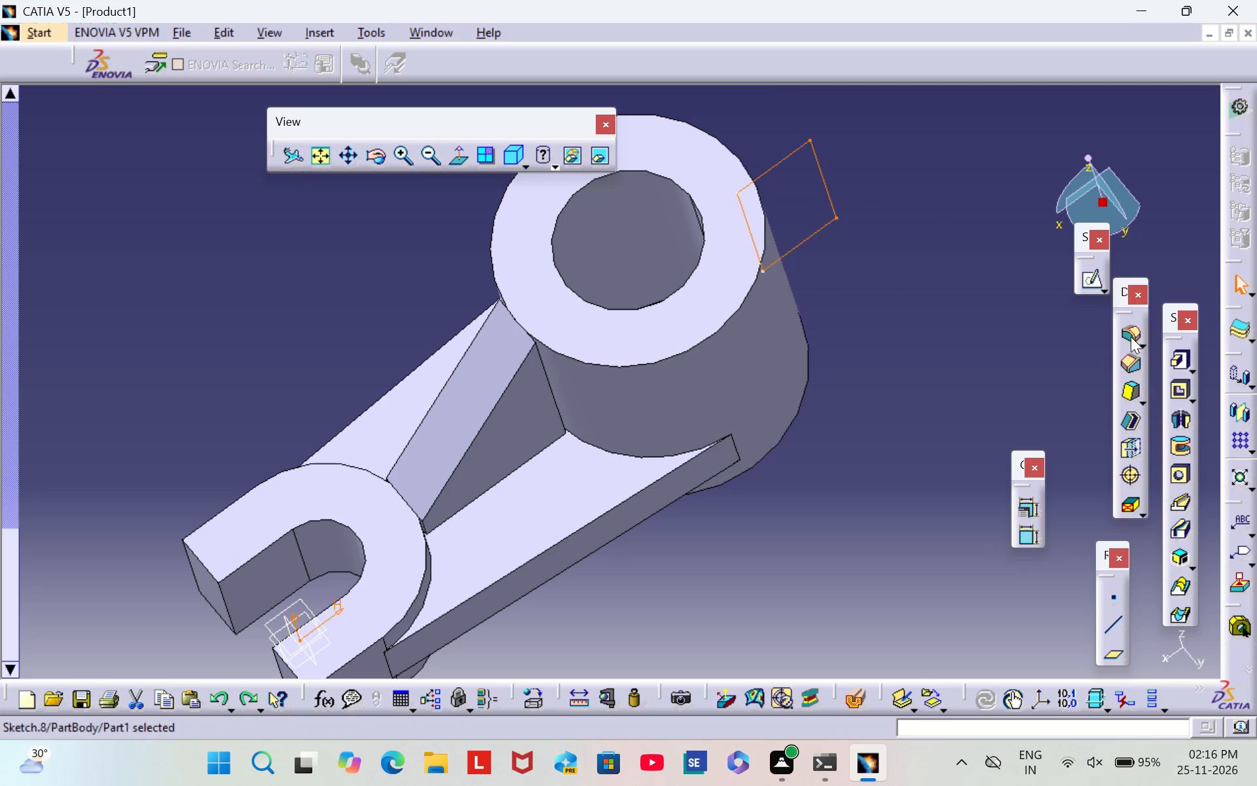
{"action": "left_click", "coordinate": [1086, 281]}
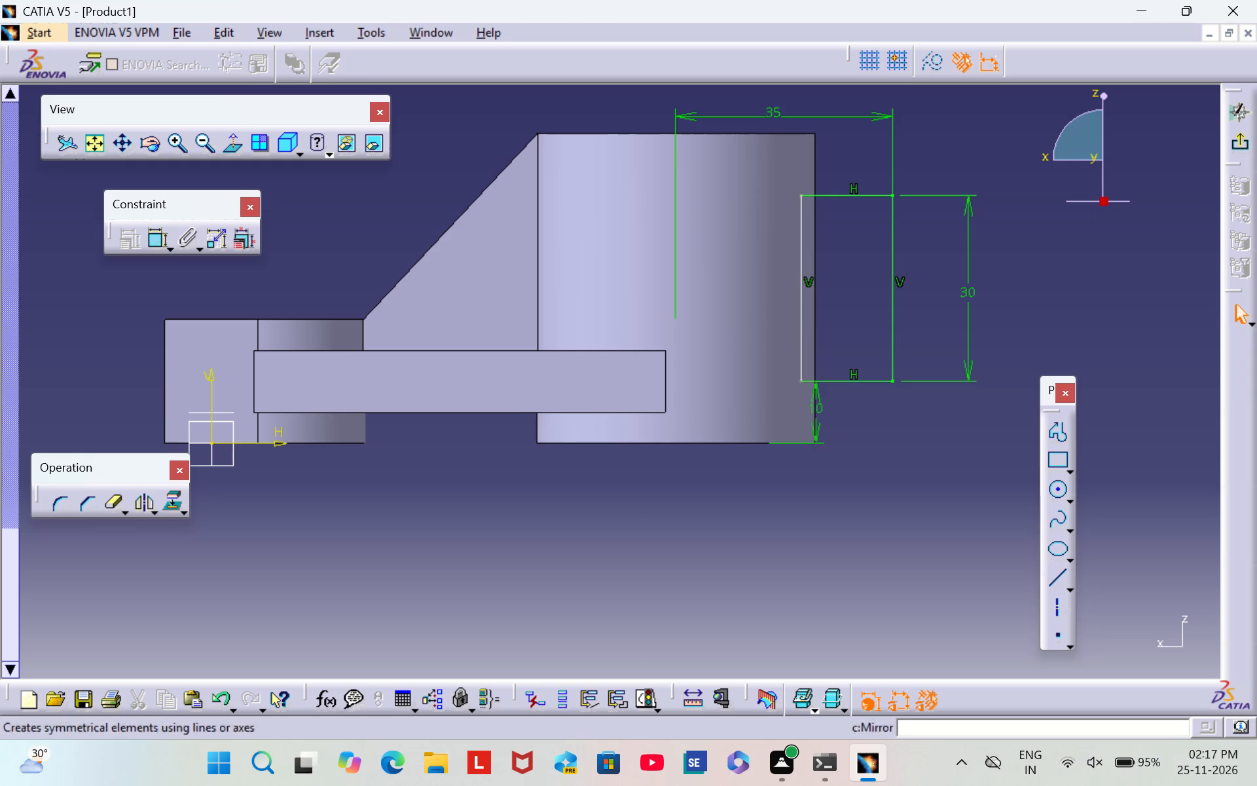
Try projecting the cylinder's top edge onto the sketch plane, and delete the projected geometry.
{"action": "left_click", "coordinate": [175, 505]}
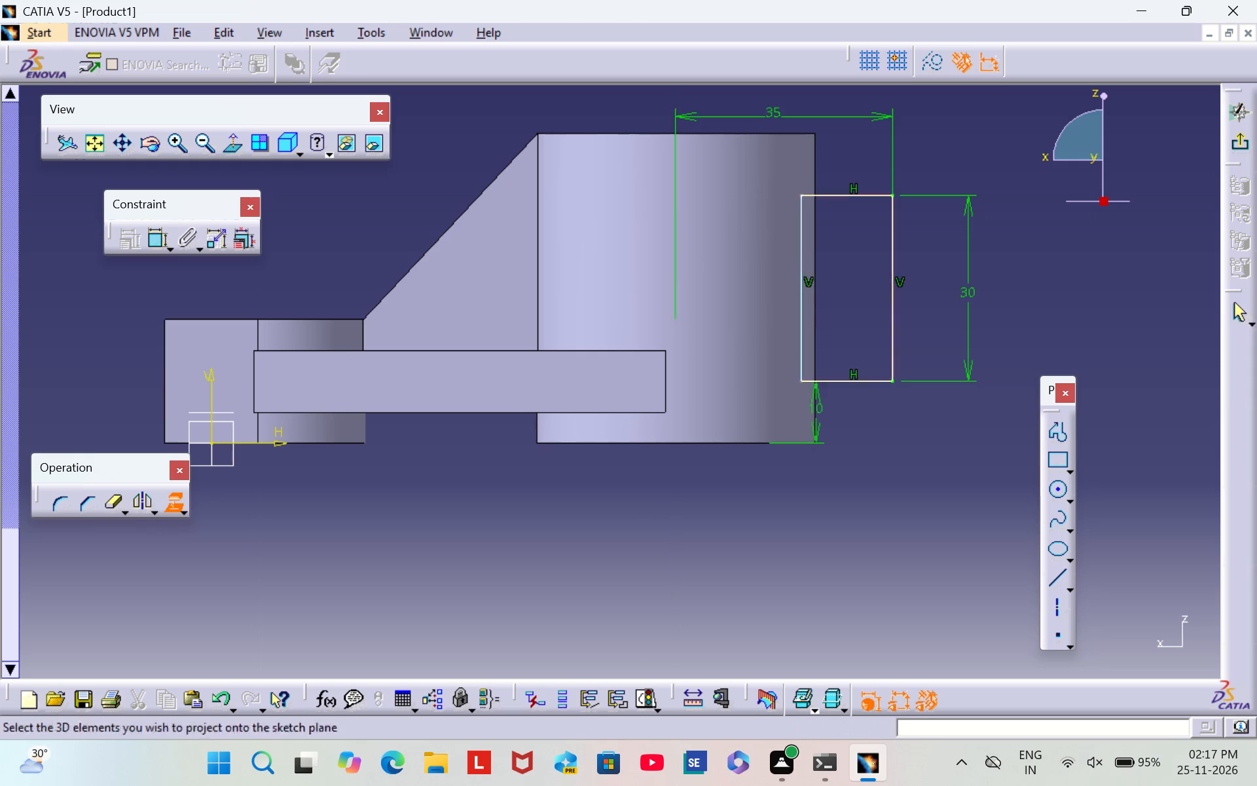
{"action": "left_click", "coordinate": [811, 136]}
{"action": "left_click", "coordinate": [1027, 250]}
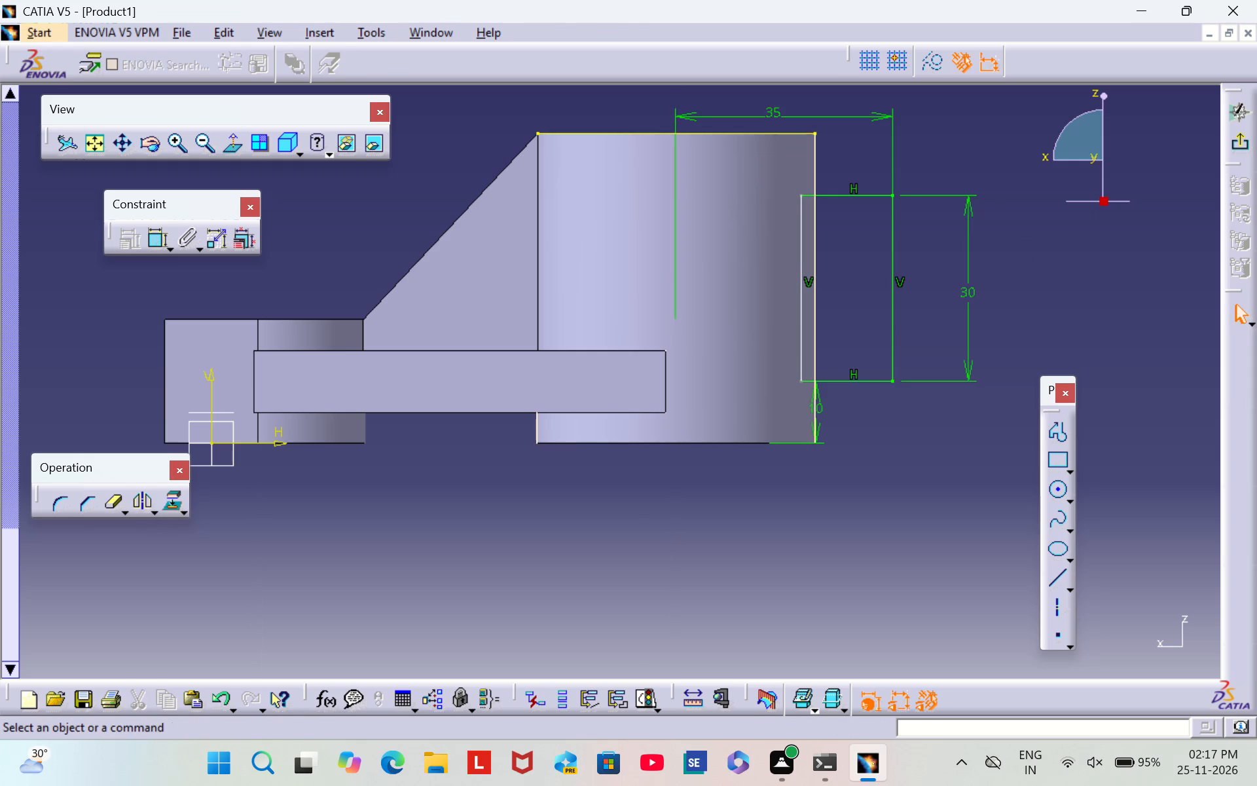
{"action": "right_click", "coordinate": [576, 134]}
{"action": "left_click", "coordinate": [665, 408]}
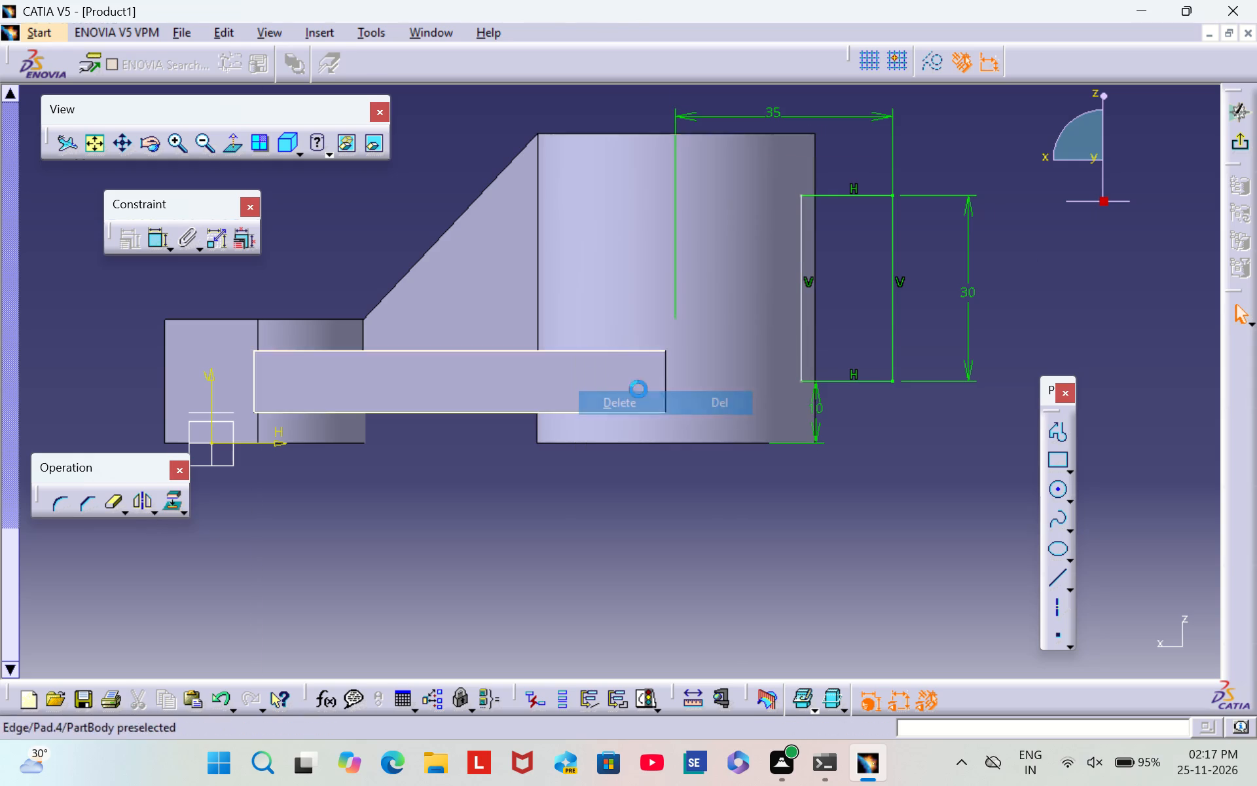
Project the cylinder's outer face onto the sketch plane to obtain its vertical axis line.
{"action": "left_click", "coordinate": [173, 506]}
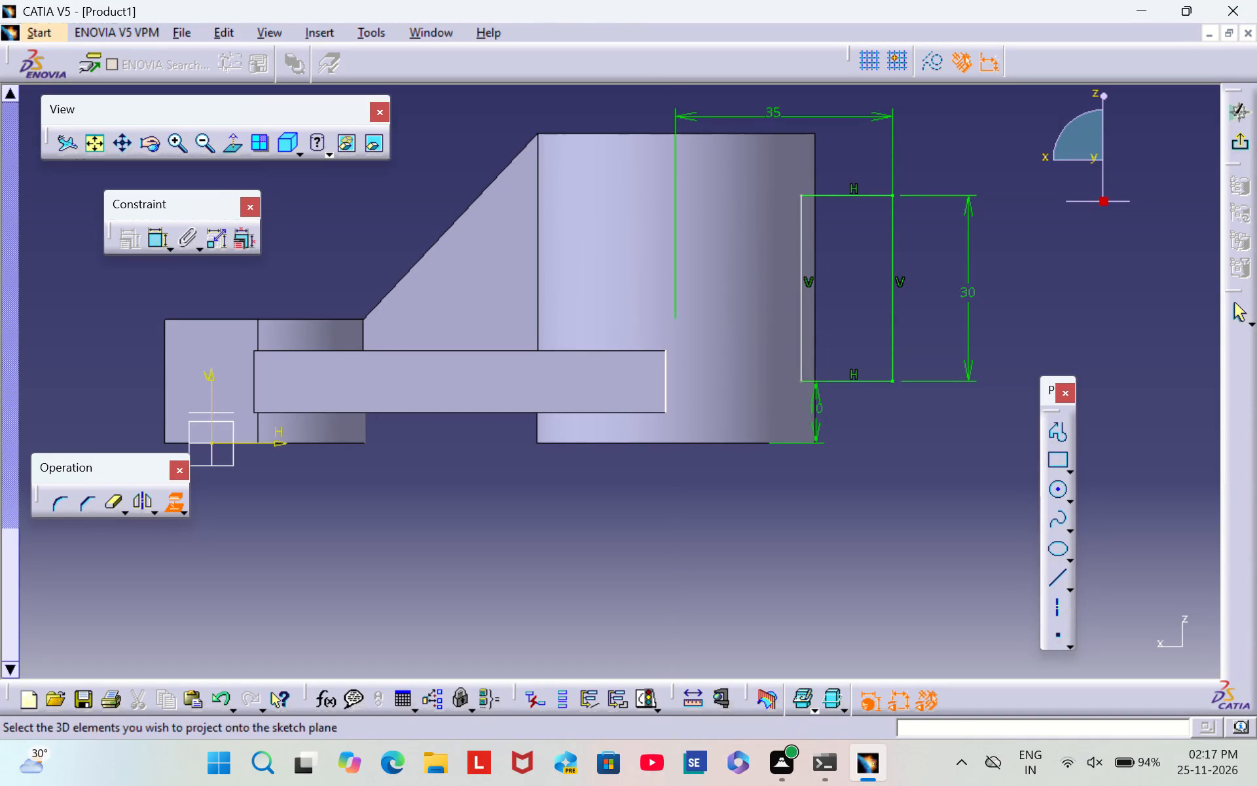
{"action": "left_click", "coordinate": [814, 327]}
{"action": "left_click", "coordinate": [1054, 278]}
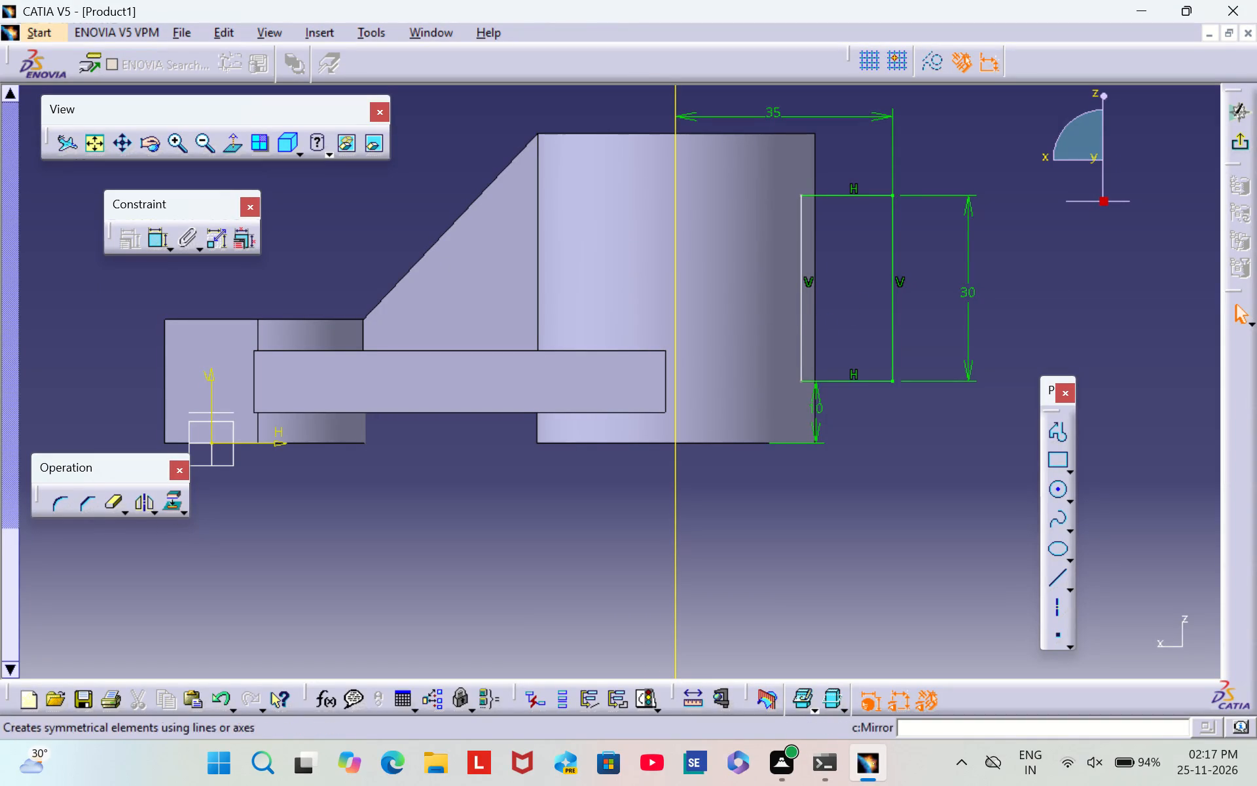
Constrain the rectangle's upper inner corner coincident with the projected cylinder axis and exit the sketch.
{"action": "left_click", "coordinate": [153, 244]}
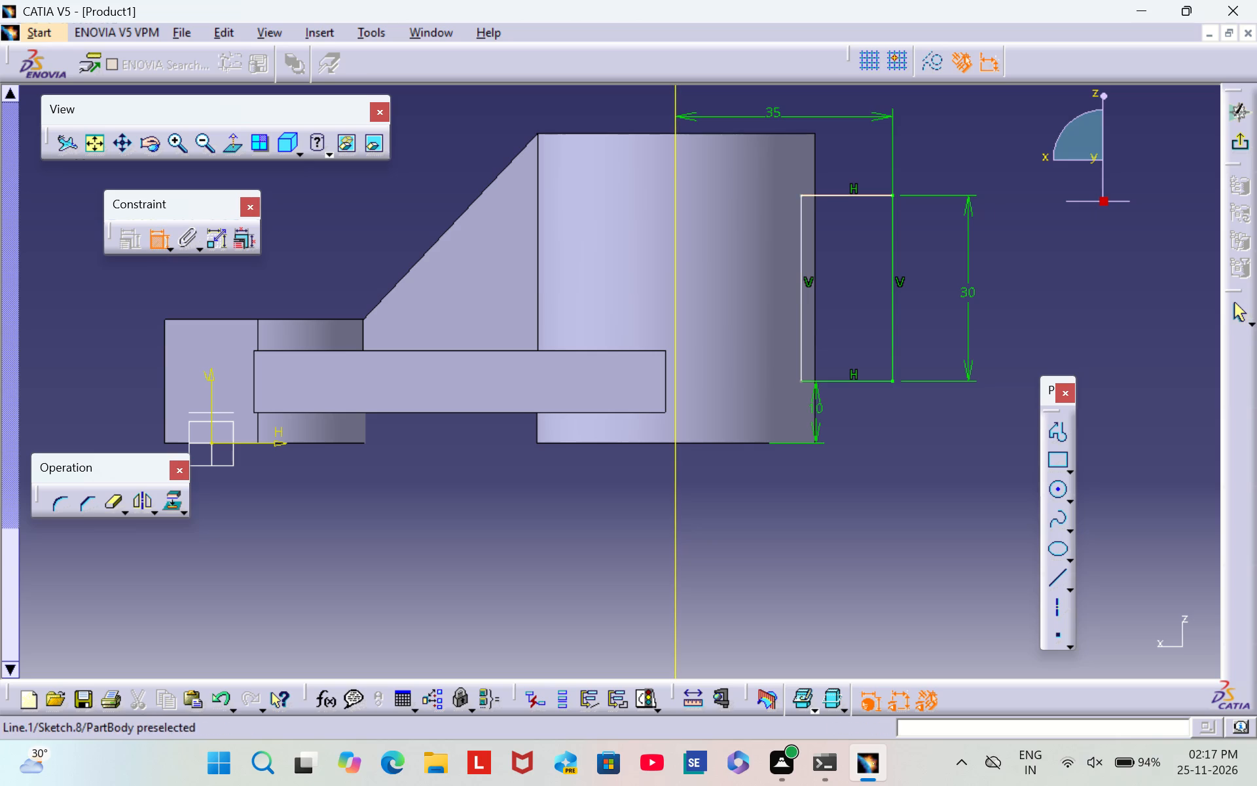
{"action": "left_click", "coordinate": [800, 195]}
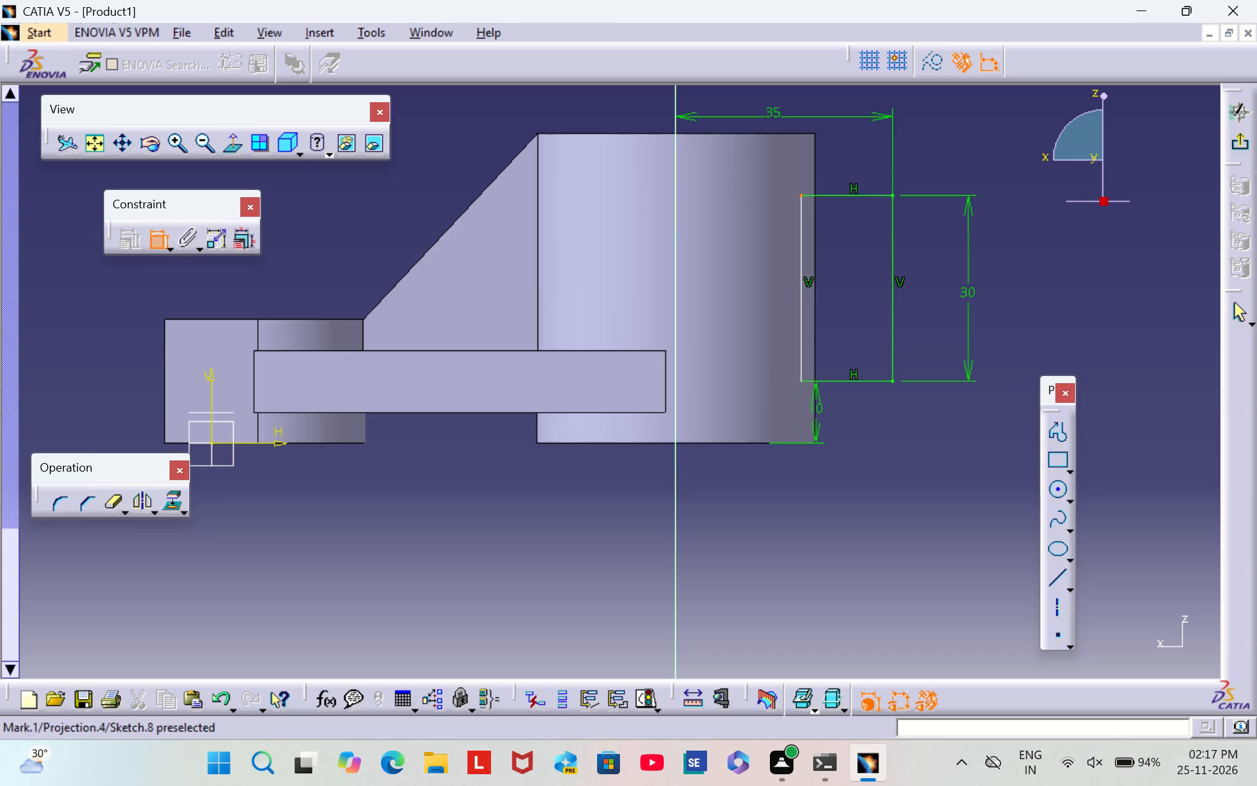
{"action": "left_click", "coordinate": [672, 186]}
{"action": "right_click", "coordinate": [746, 166]}
{"action": "left_click", "coordinate": [860, 390]}
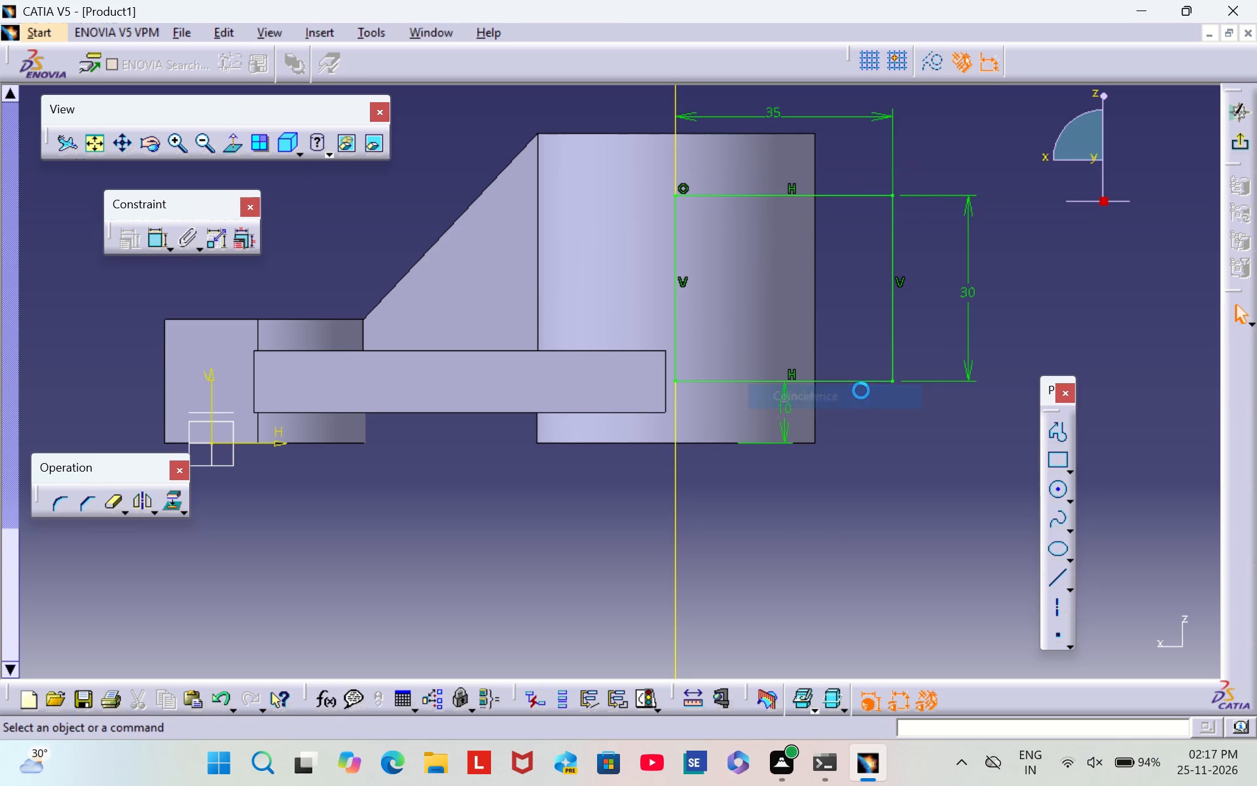
{"action": "left_click", "coordinate": [1239, 143]}
Pad the widened rectangle sketch with a length of 15.5 mm and mirrored extent.
{"action": "middle_click_drag", "start_coordinate": [893, 341], "coordinate": [894, 339]}
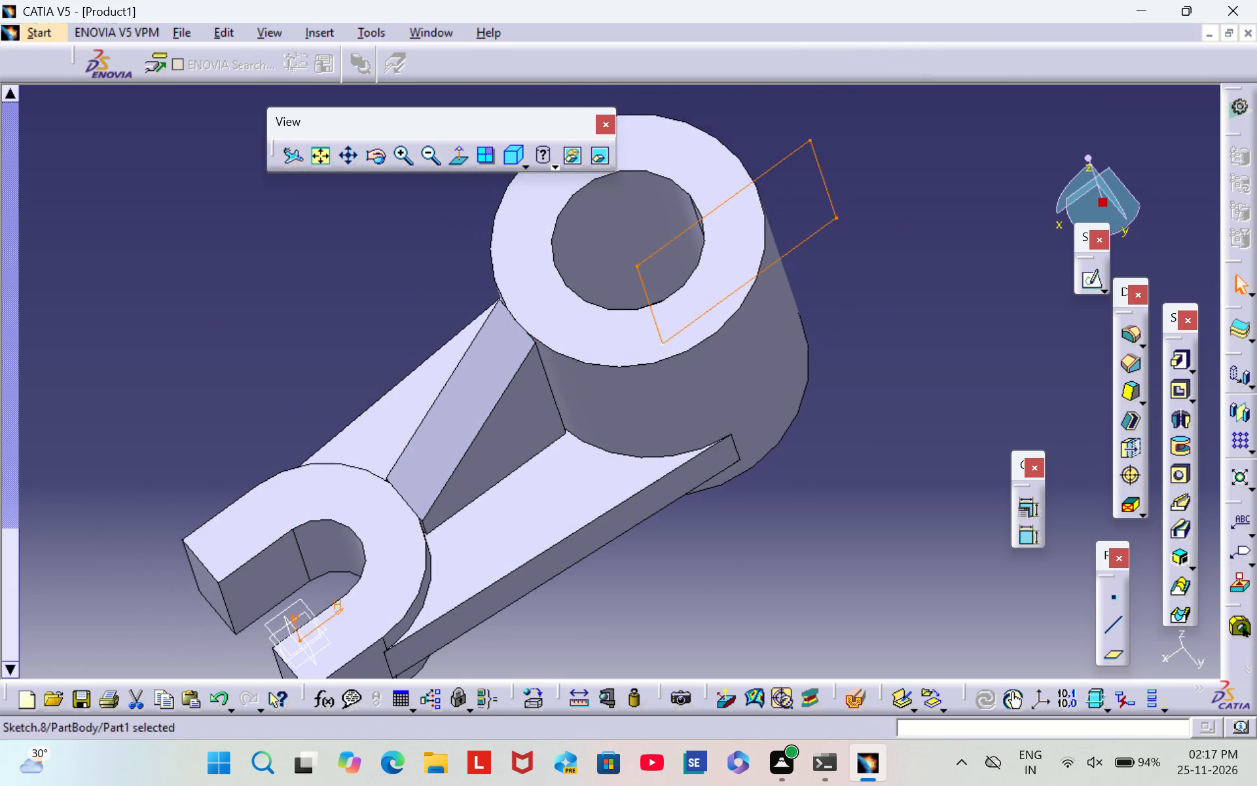
{"action": "middle_click_drag", "start_coordinate": [894, 339], "coordinate": [894, 426]}
{"action": "left_click", "coordinate": [1186, 364]}
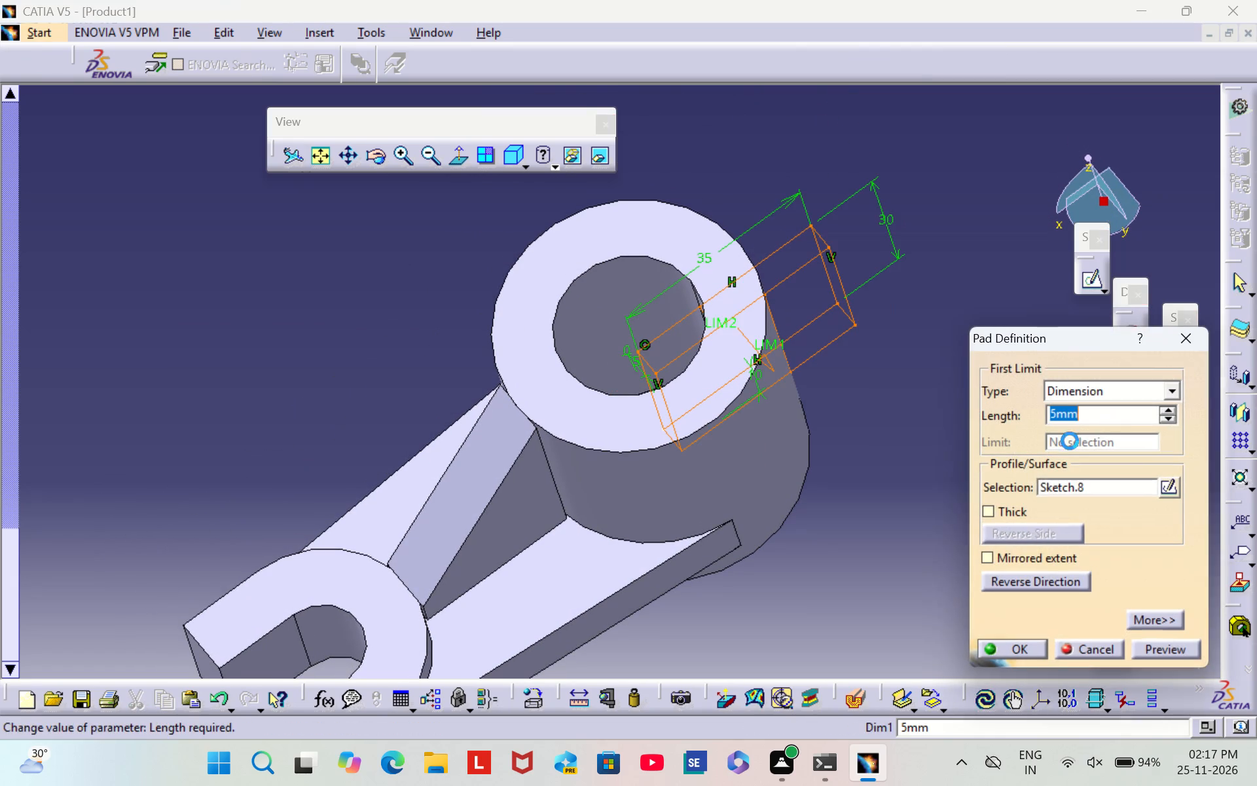
{"action": "key", "text": "BackSpace"}
{"action": "type", "text": "15"}
{"action": "key", "text": "5"}
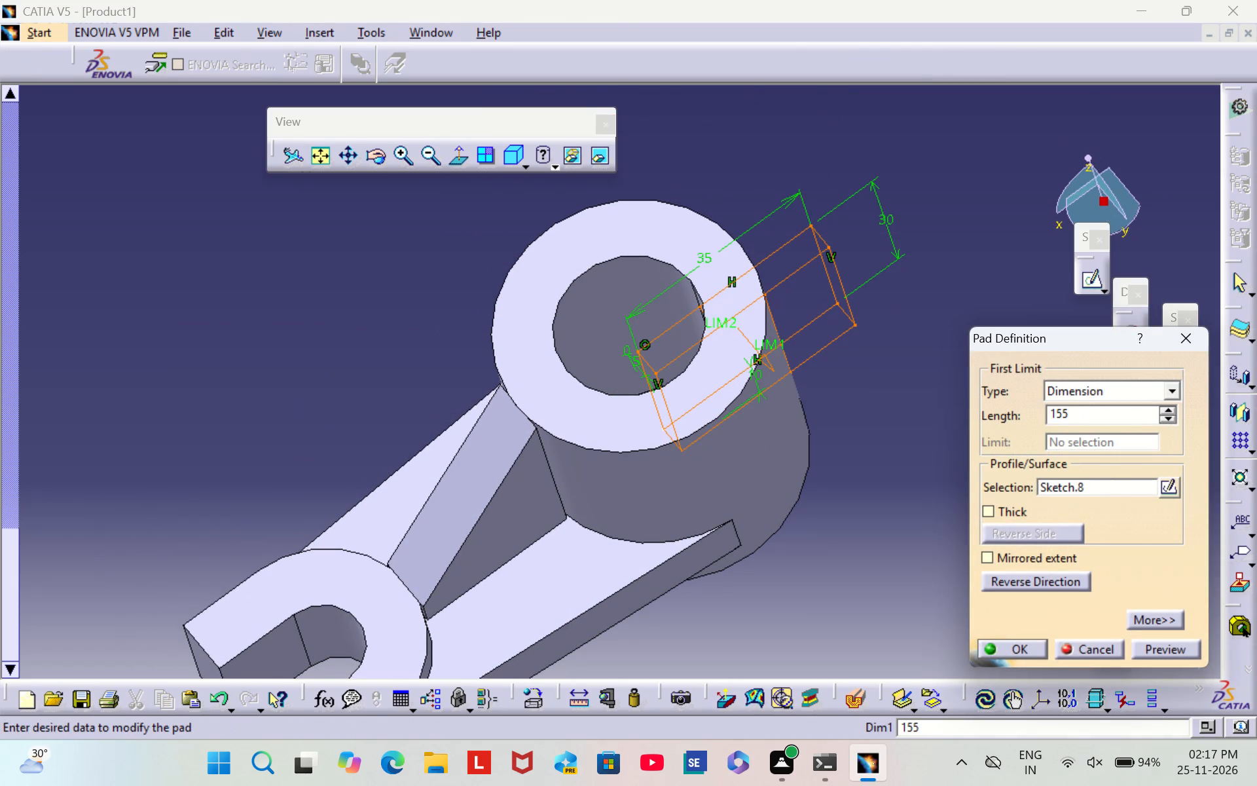
{"action": "key", "text": "BackSpace"}
{"action": "type", "text": ".5"}
{"action": "left_click", "coordinate": [1032, 555]}
{"action": "left_click", "coordinate": [1023, 646]}
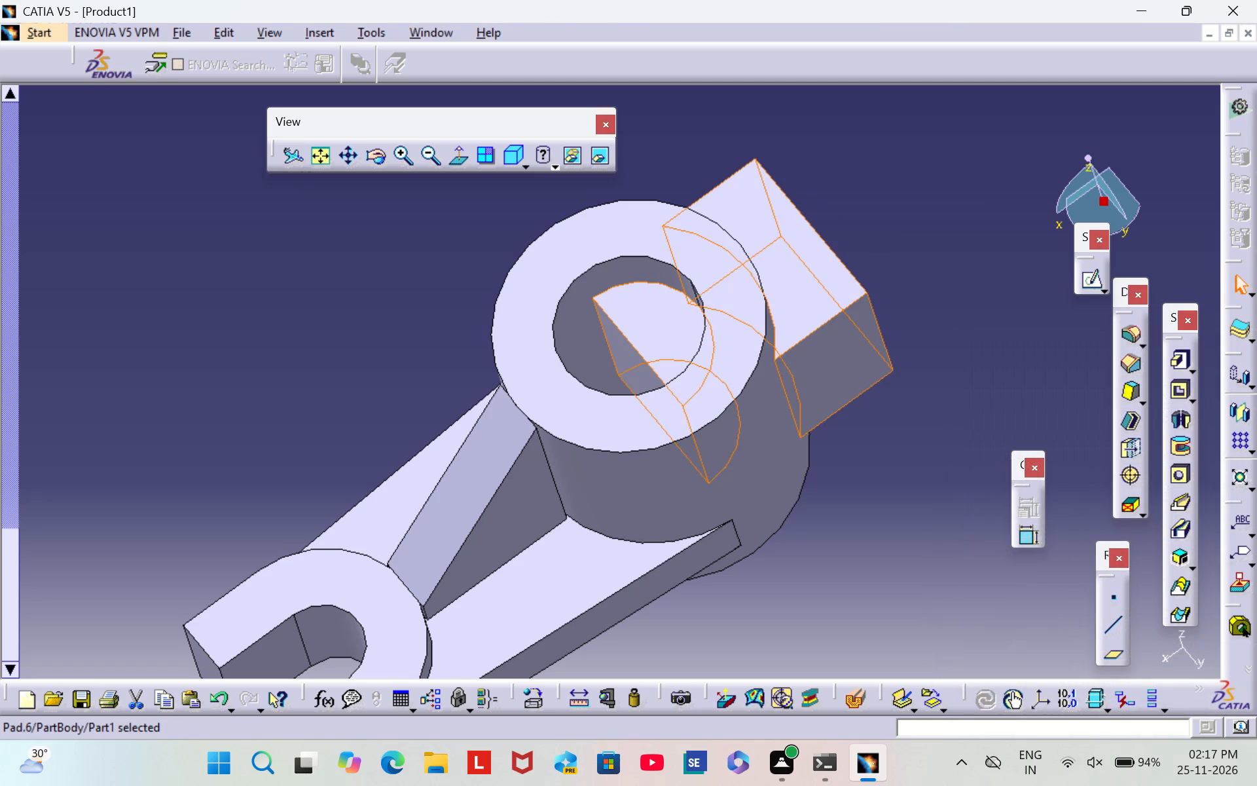
{"action": "left_click", "coordinate": [983, 293]}
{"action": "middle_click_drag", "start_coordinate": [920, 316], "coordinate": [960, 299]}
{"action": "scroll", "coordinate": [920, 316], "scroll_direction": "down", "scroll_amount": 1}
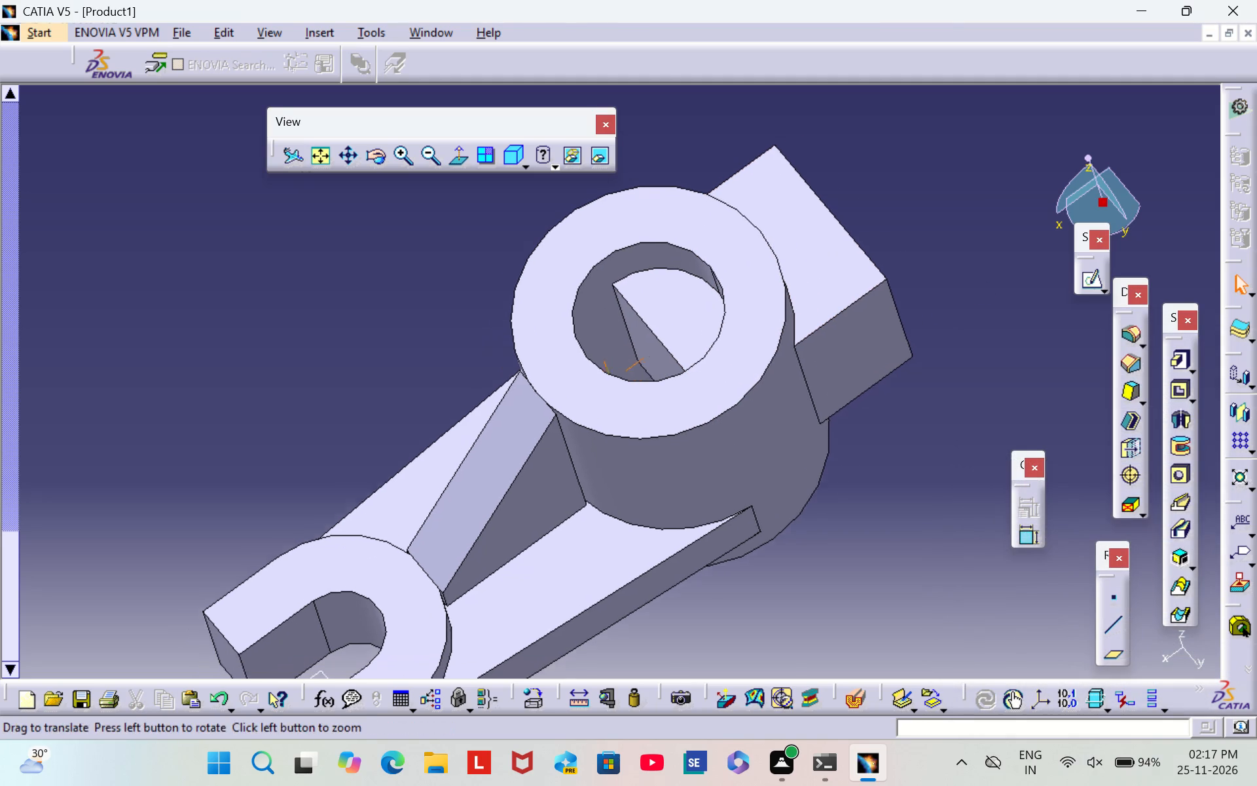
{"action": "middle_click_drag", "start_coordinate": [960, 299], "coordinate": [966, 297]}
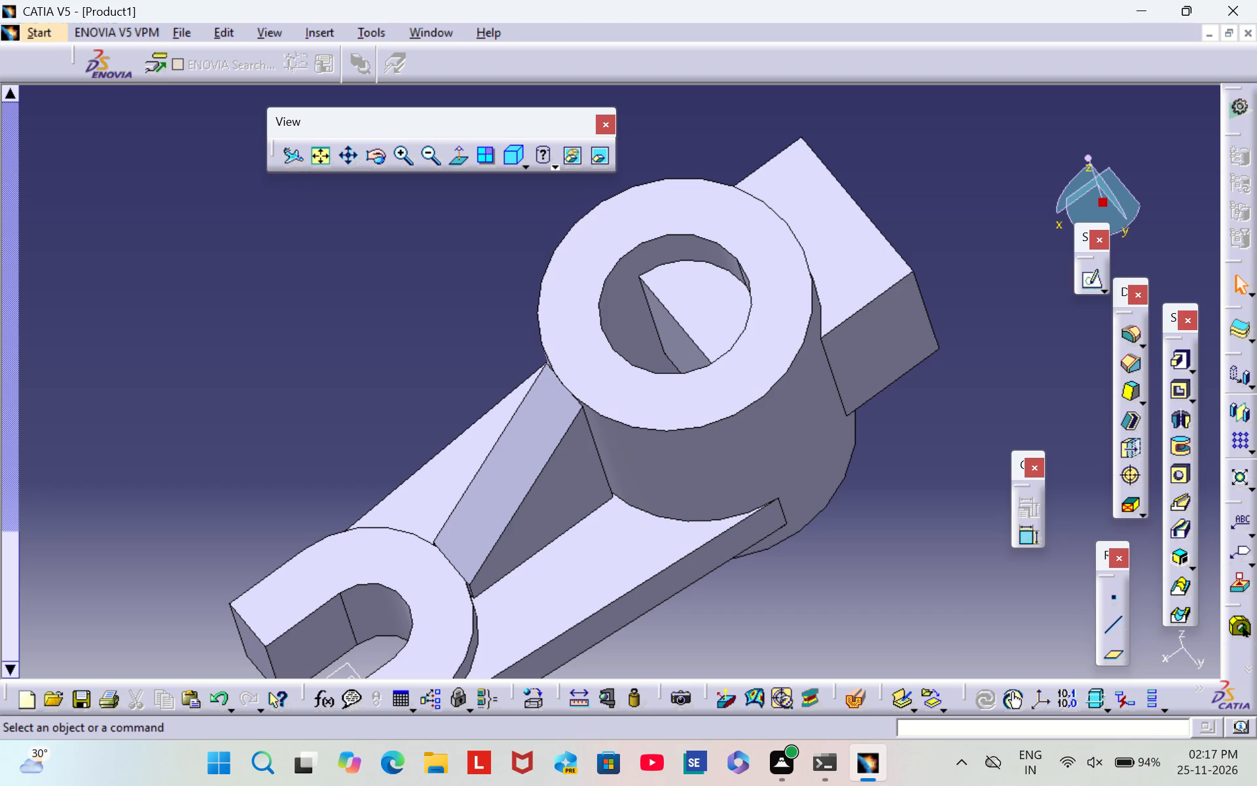
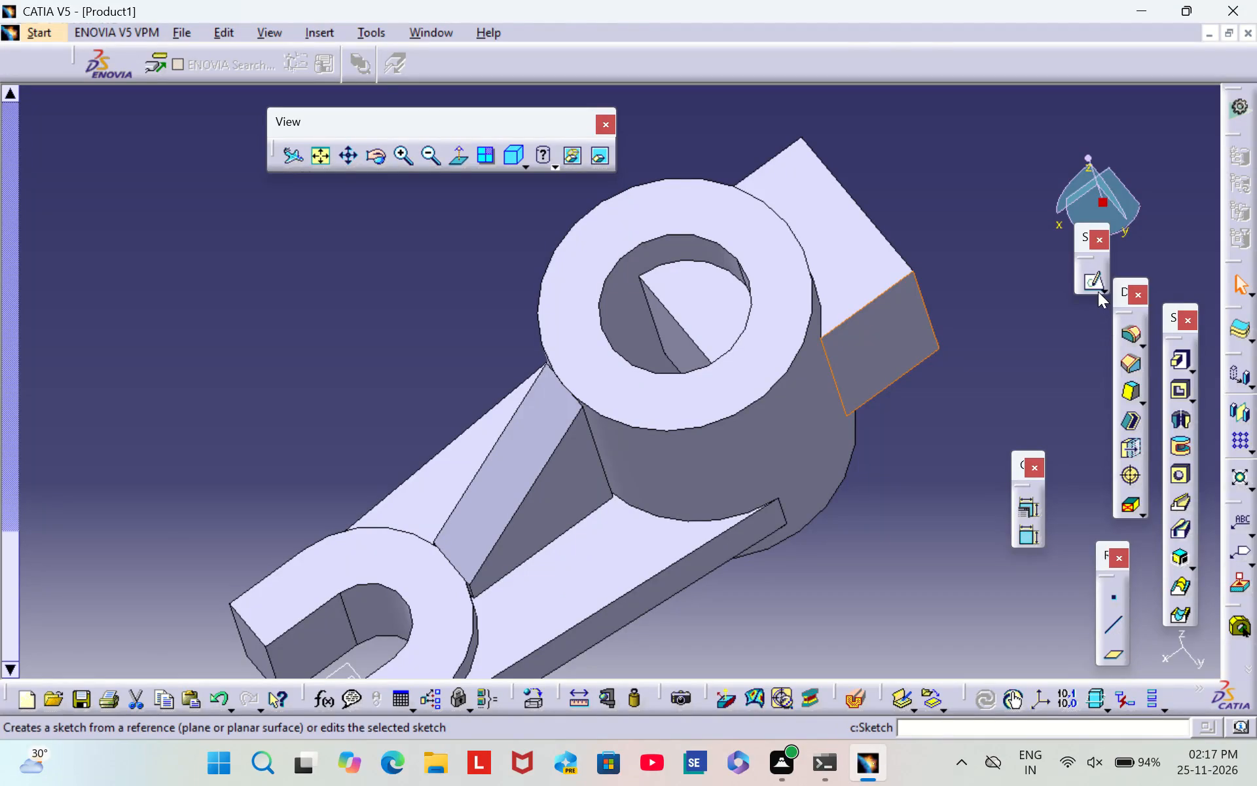
Start a sketch on the rectangular block's side face and draw a circle of about 10.5 mm radius near its outer vertical edge.
{"action": "left_click", "coordinate": [1097, 288]}
{"action": "middle_click_drag", "start_coordinate": [932, 525], "coordinate": [932, 523]}
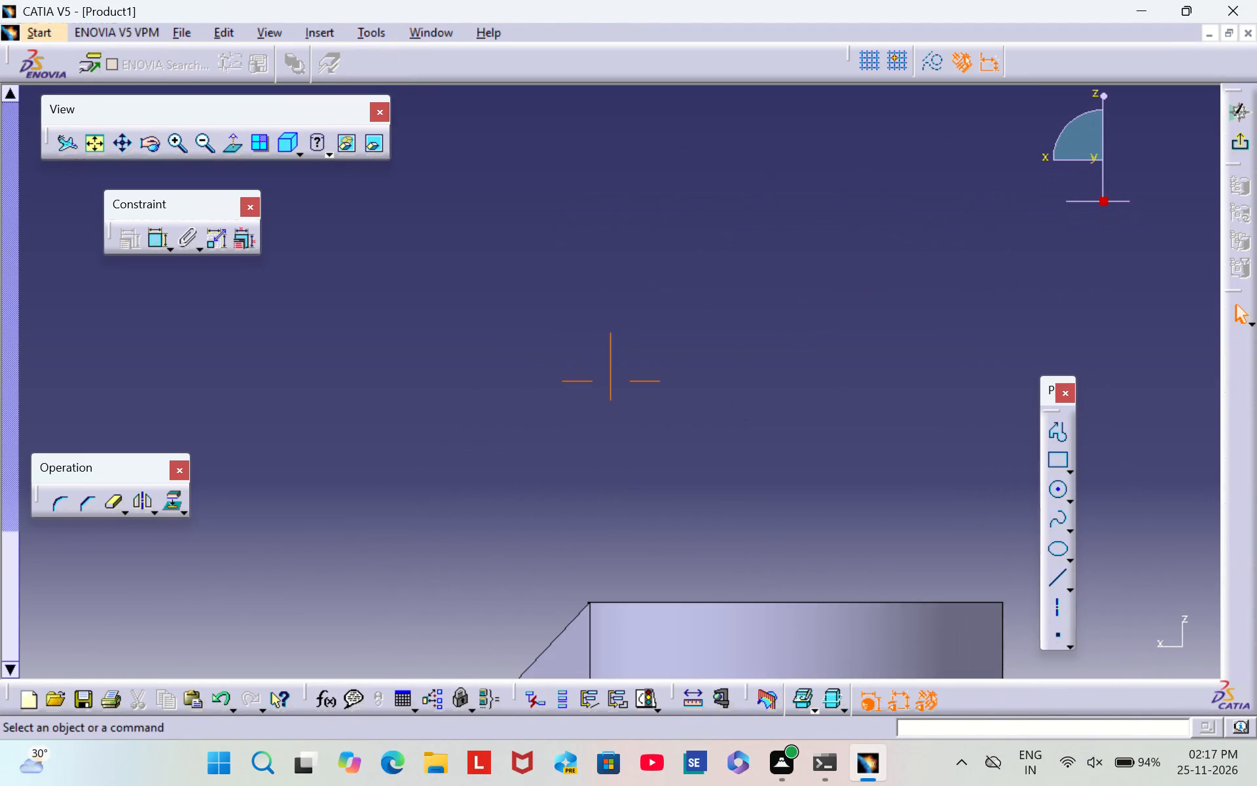
{"action": "middle_click_drag", "start_coordinate": [932, 523], "coordinate": [702, 157]}
{"action": "middle_click_drag", "start_coordinate": [928, 480], "coordinate": [948, 418]}
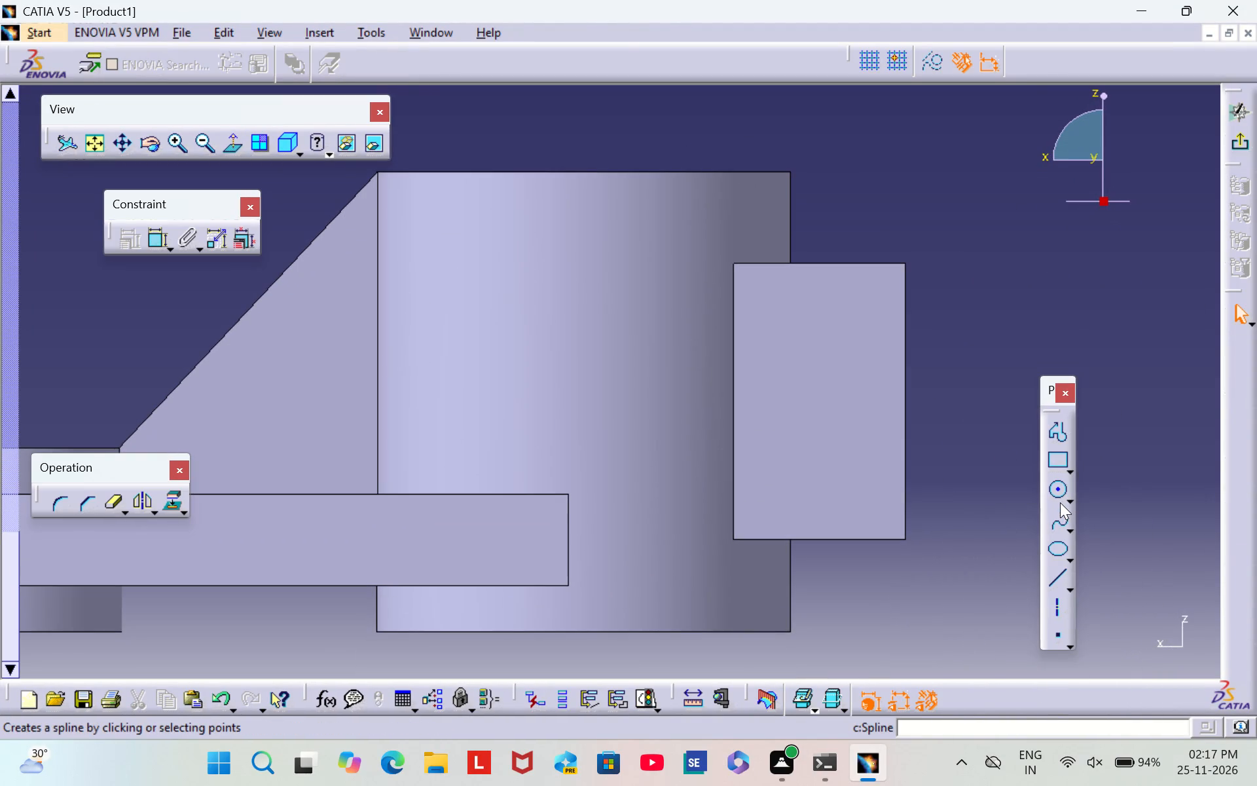
{"action": "left_click", "coordinate": [1059, 493]}
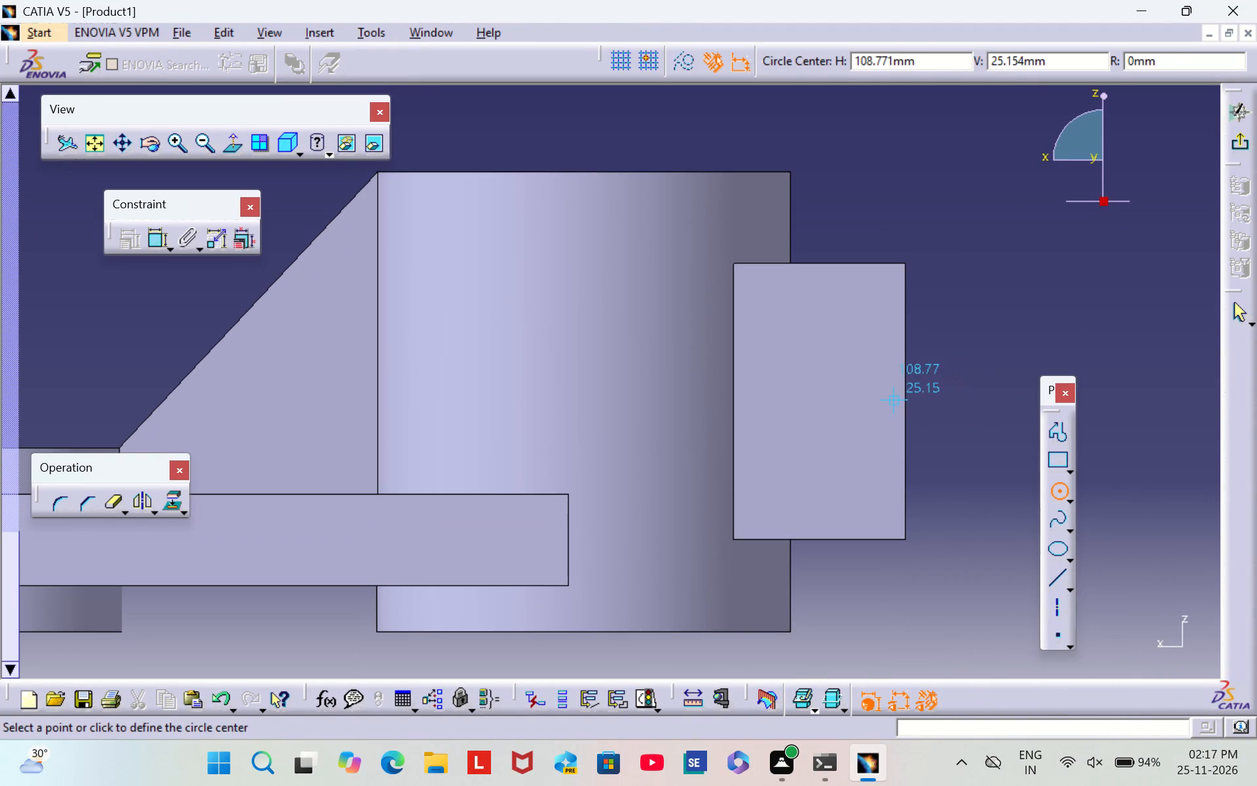
{"action": "left_click", "coordinate": [890, 391]}
{"action": "left_click", "coordinate": [983, 364]}
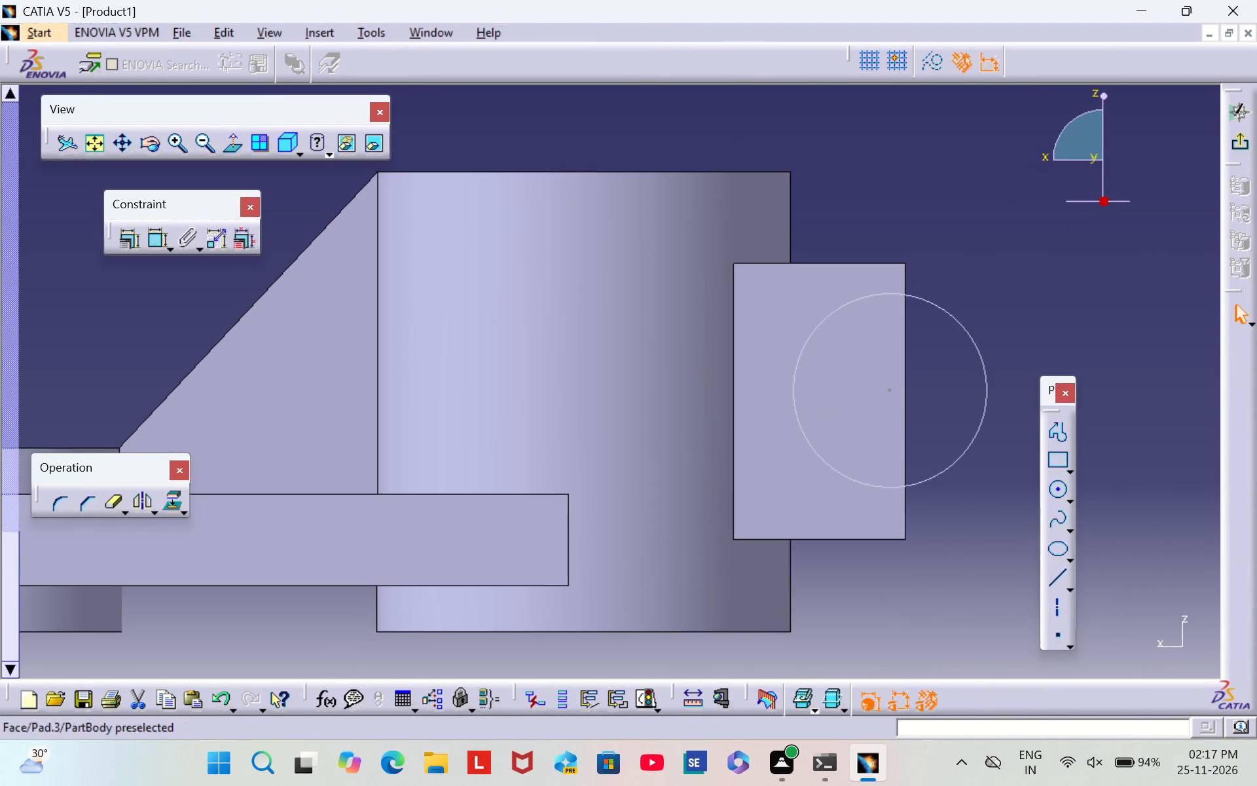
Dimension the circle's radius and set it to 15 mm.
{"action": "left_click", "coordinate": [158, 234]}
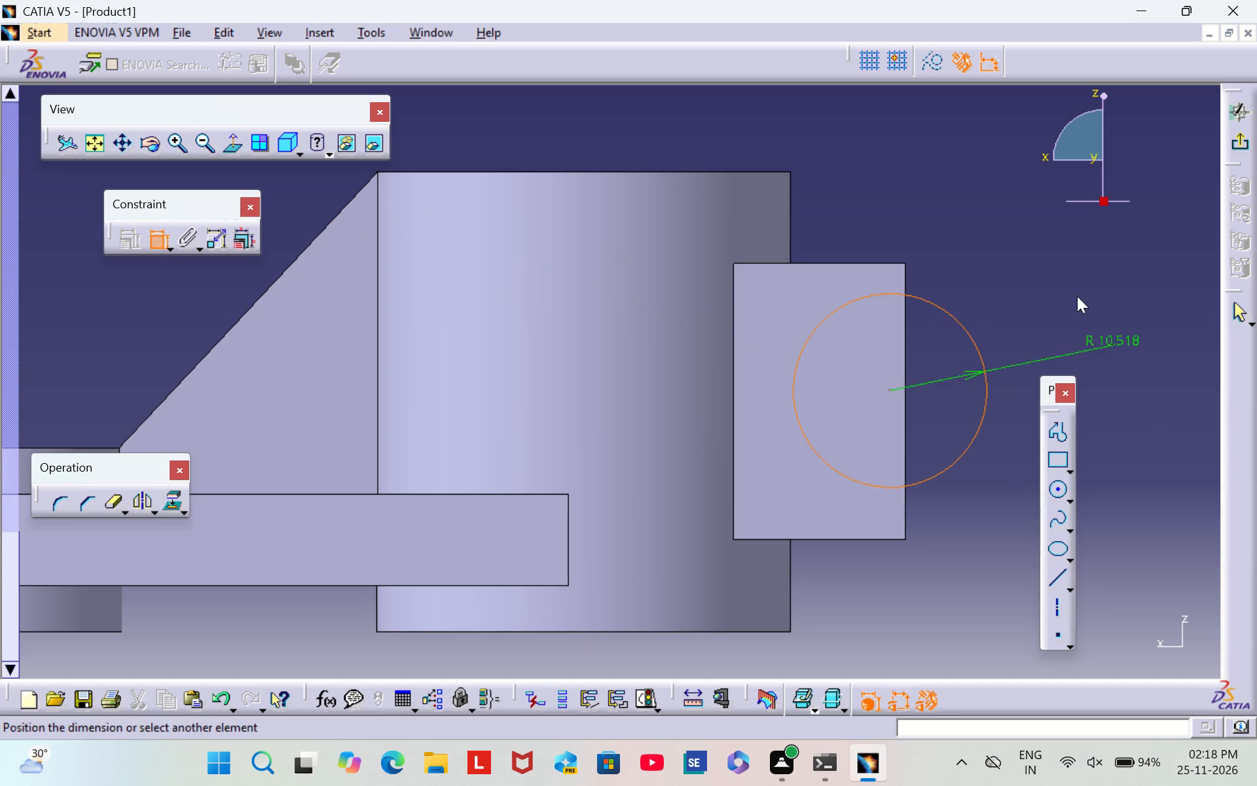
{"action": "left_click", "coordinate": [989, 250]}
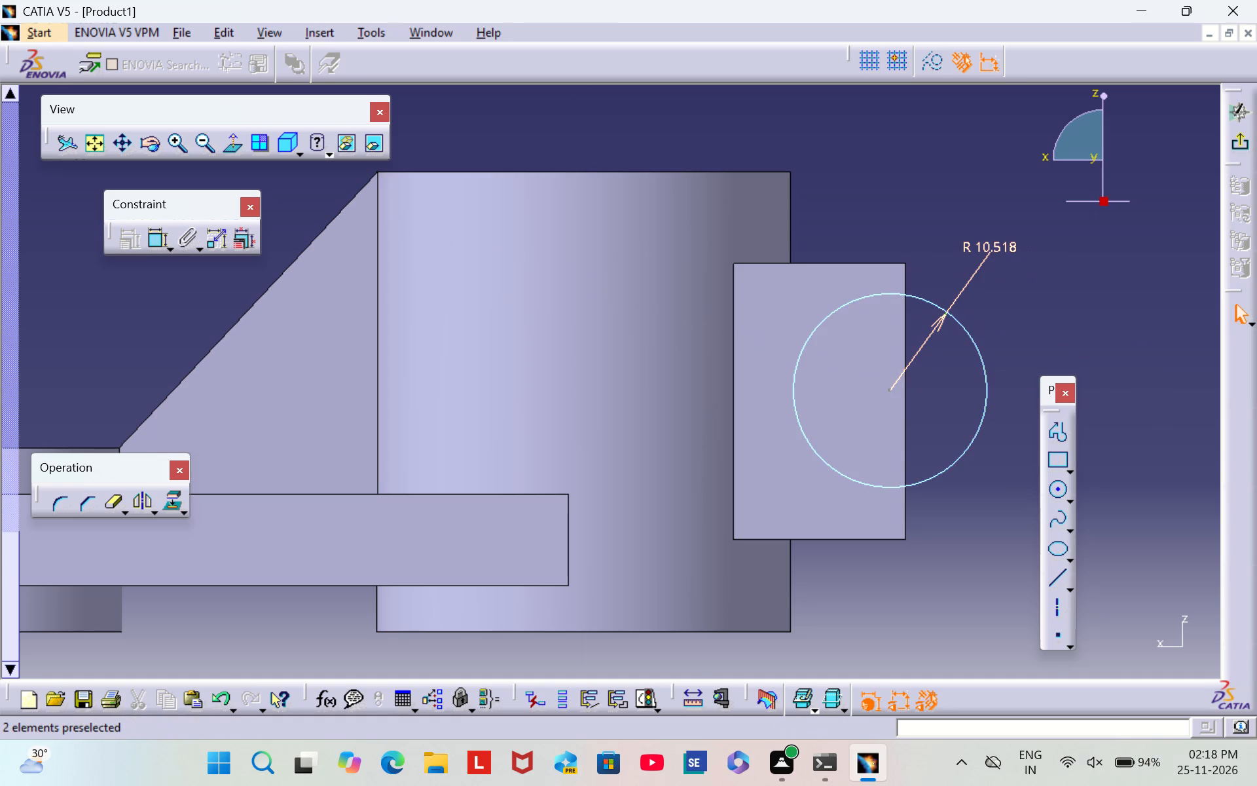
{"action": "double_click", "coordinate": [997, 252]}
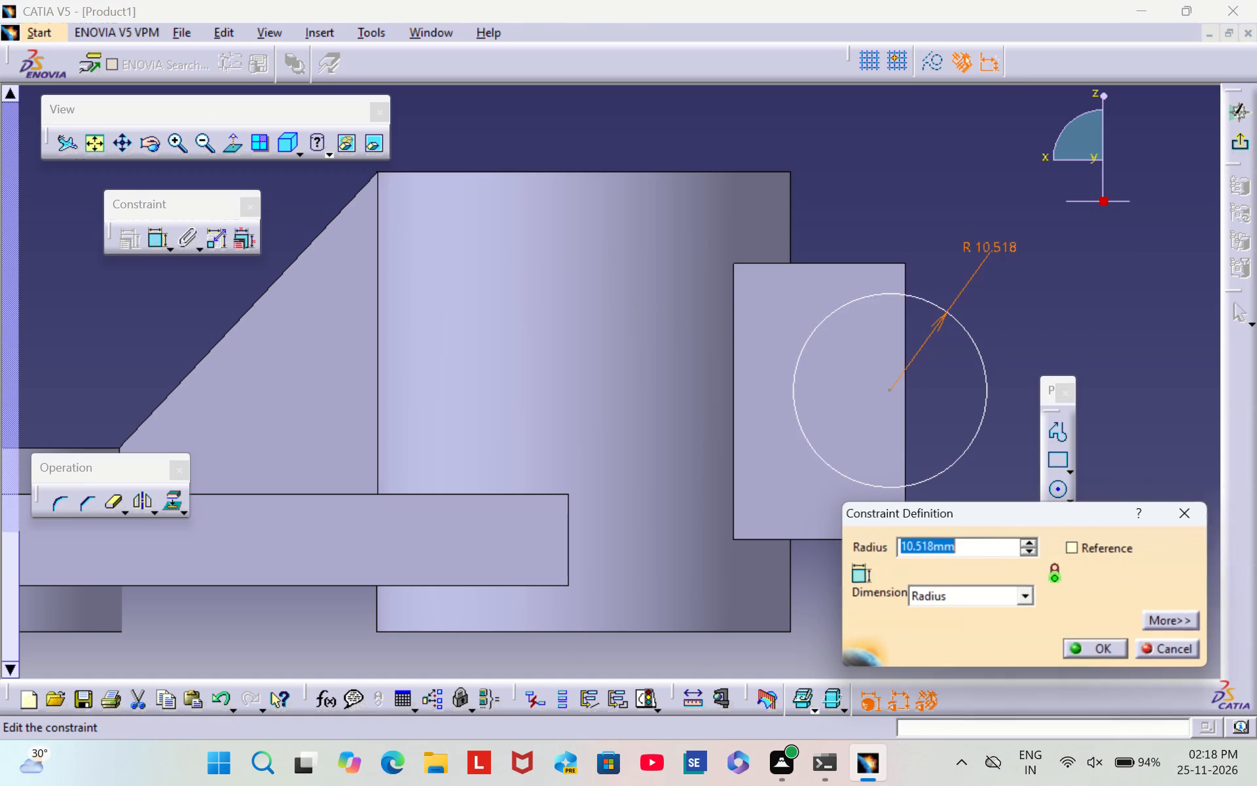
{"action": "key", "text": "BackSpace"}
{"action": "type", "text": "15"}
{"action": "key", "text": "Return"}
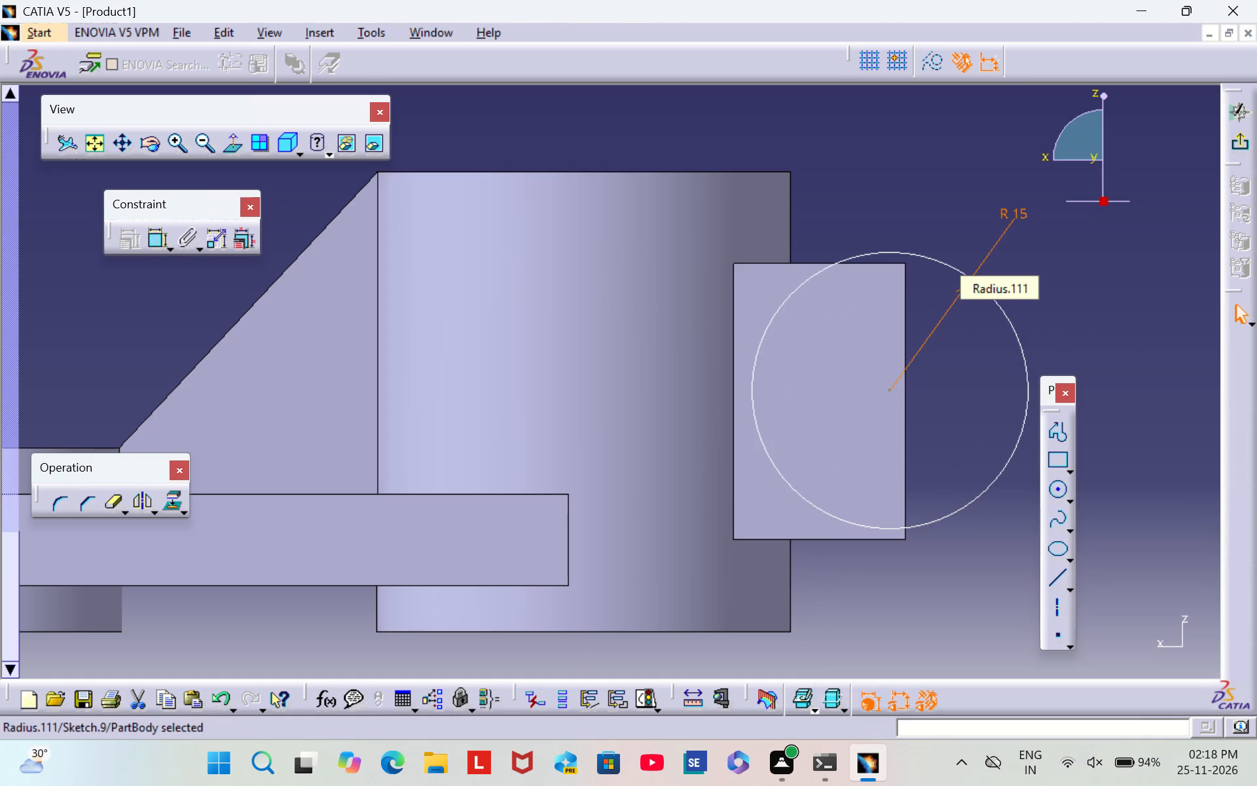
{"action": "left_click", "coordinate": [1118, 287]}
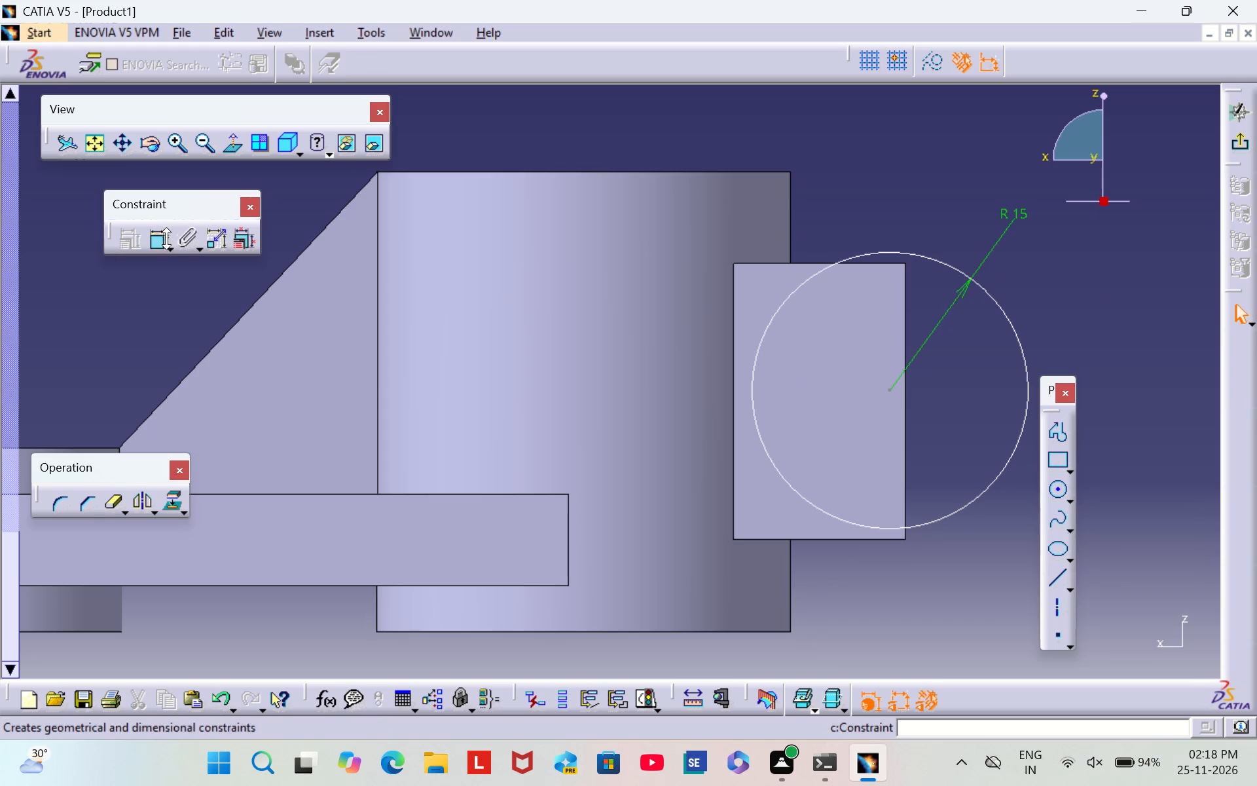
Project the block's outer vertical edge onto the sketch plane.
{"action": "double_click", "coordinate": [158, 242]}
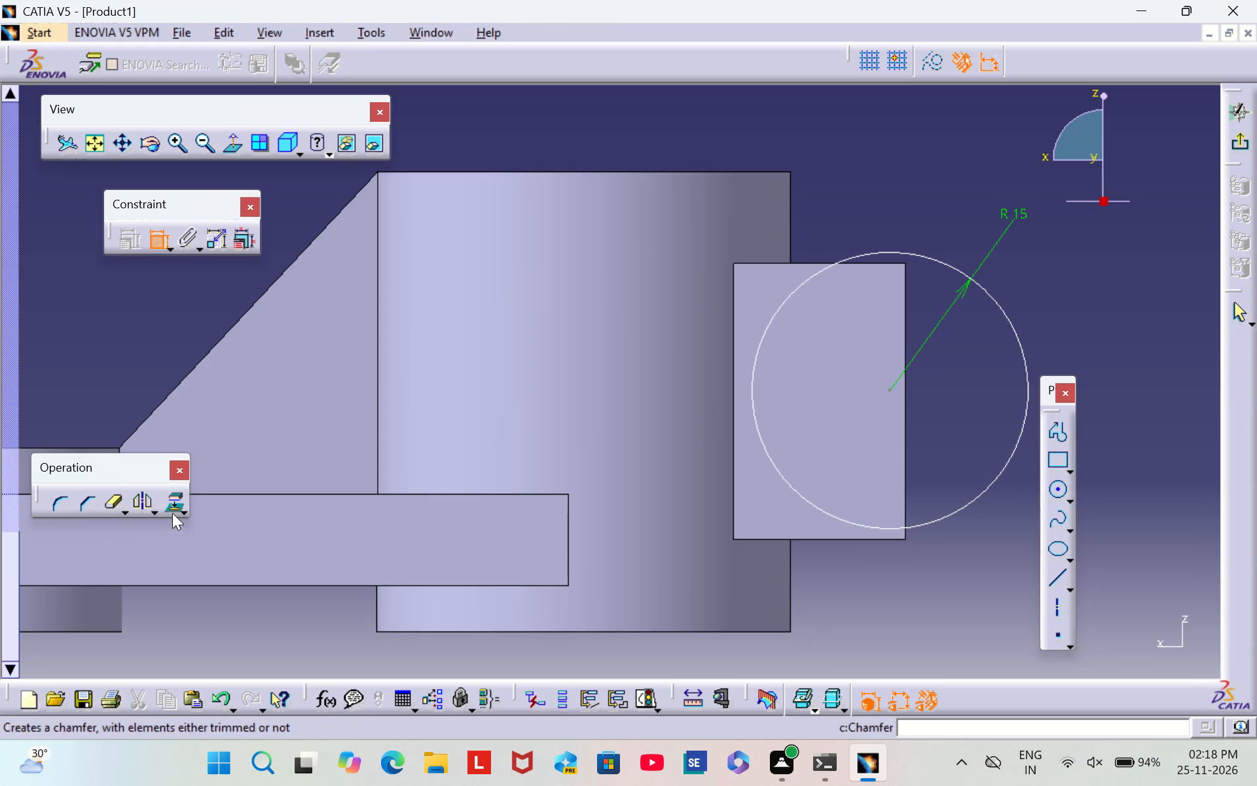
{"action": "left_click", "coordinate": [172, 512]}
{"action": "left_click", "coordinate": [904, 438]}
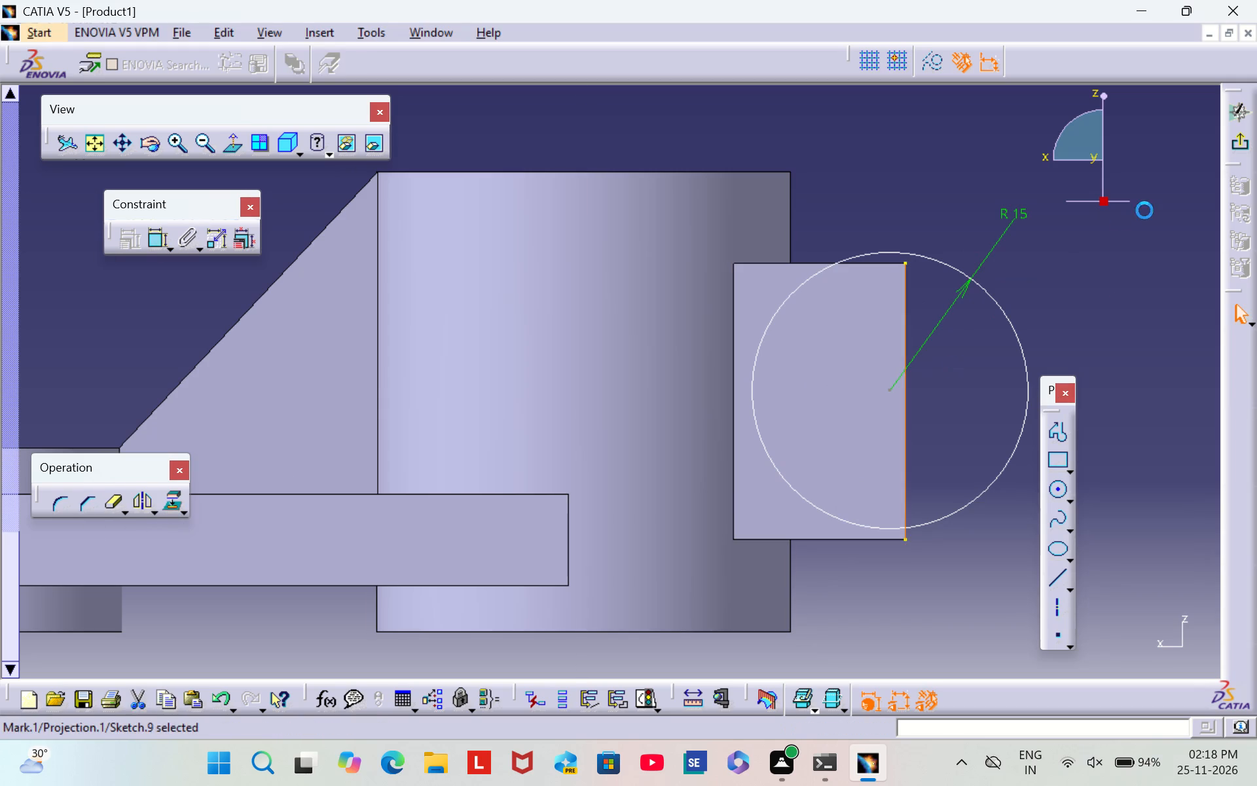
{"action": "left_click", "coordinate": [1147, 210]}
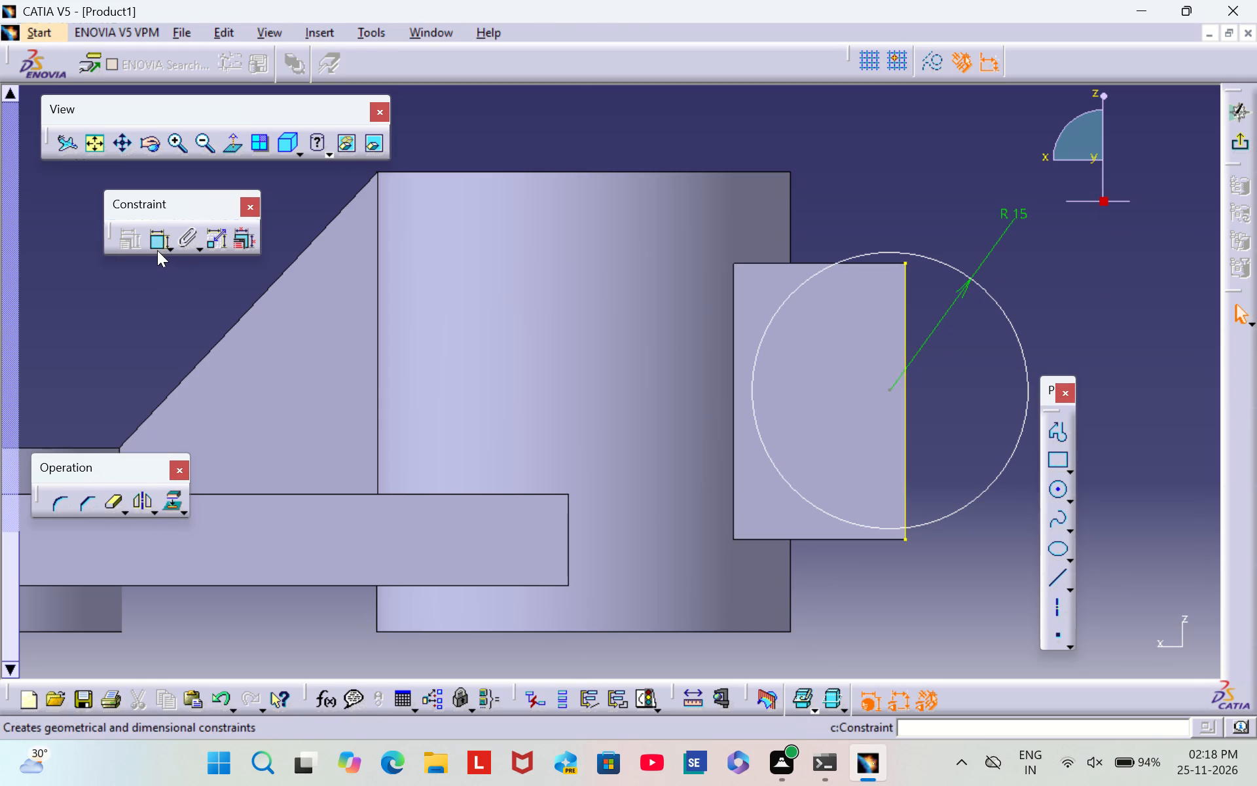
Constrain the circle's center coincident with the projected edge and the circle coincident with that edge's upper endpoint.
{"action": "double_click", "coordinate": [157, 240]}
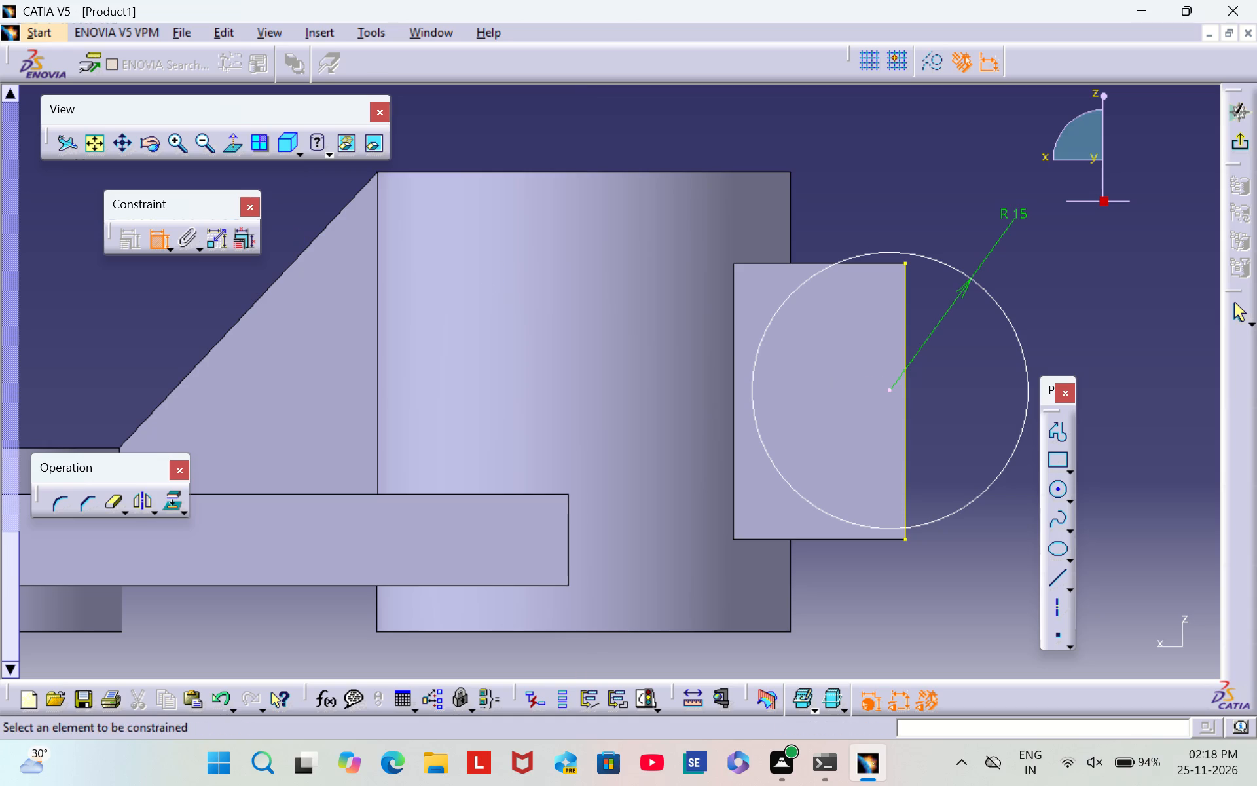
{"action": "left_click", "coordinate": [891, 388]}
{"action": "left_click", "coordinate": [904, 385]}
{"action": "right_click", "coordinate": [937, 373]}
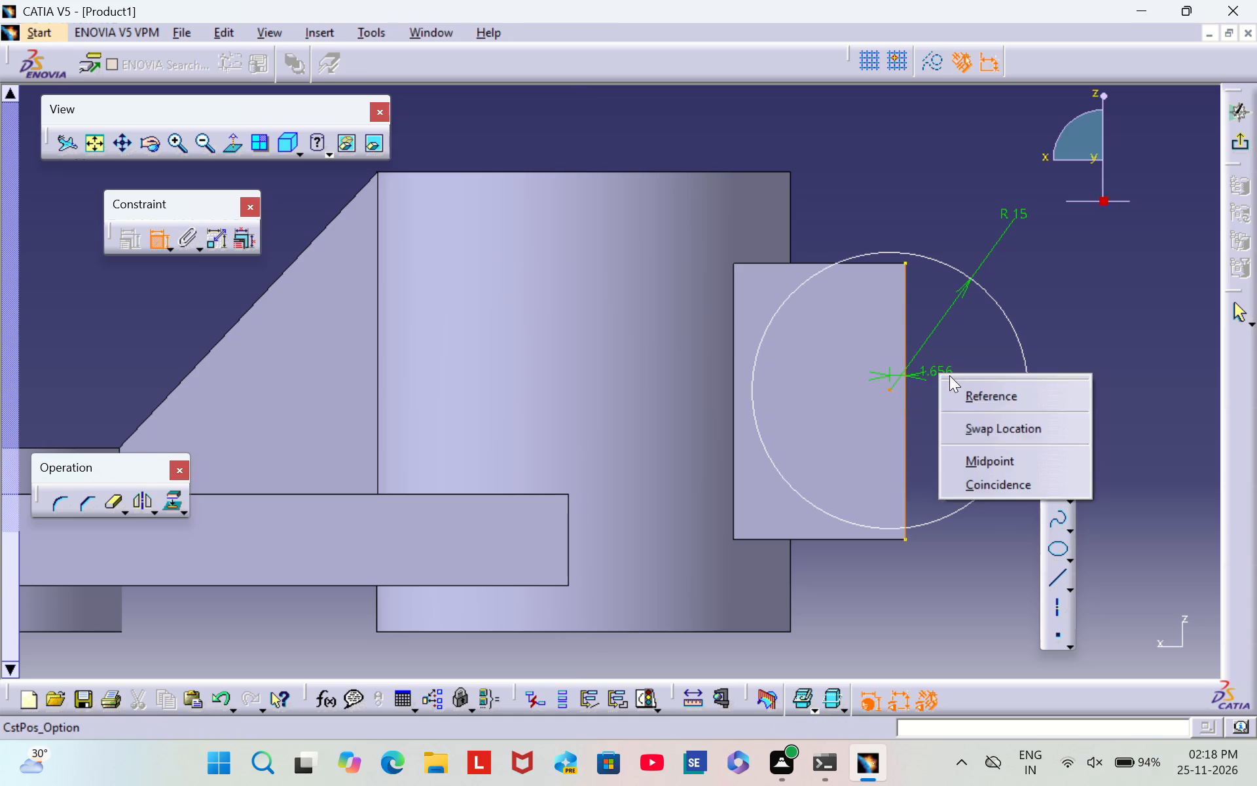
{"action": "left_click", "coordinate": [979, 489]}
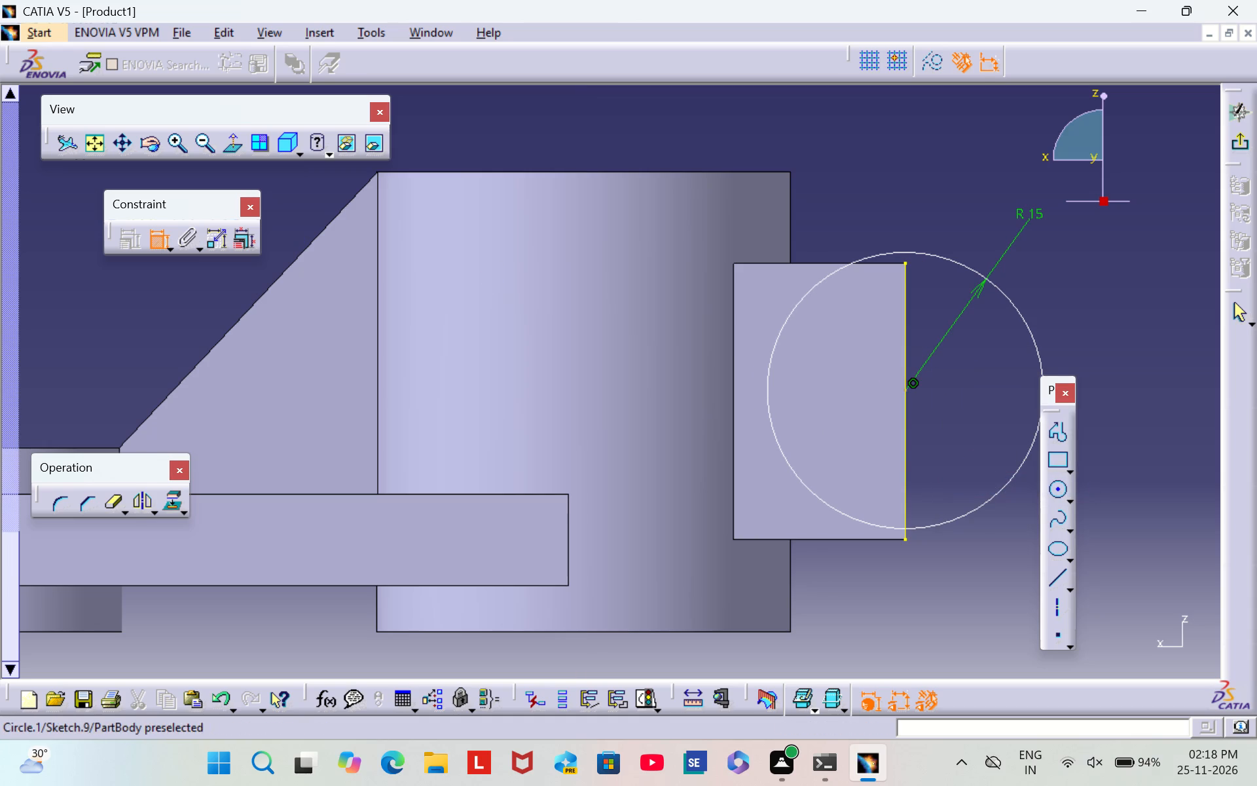
{"action": "left_click", "coordinate": [902, 251]}
{"action": "left_click", "coordinate": [905, 262]}
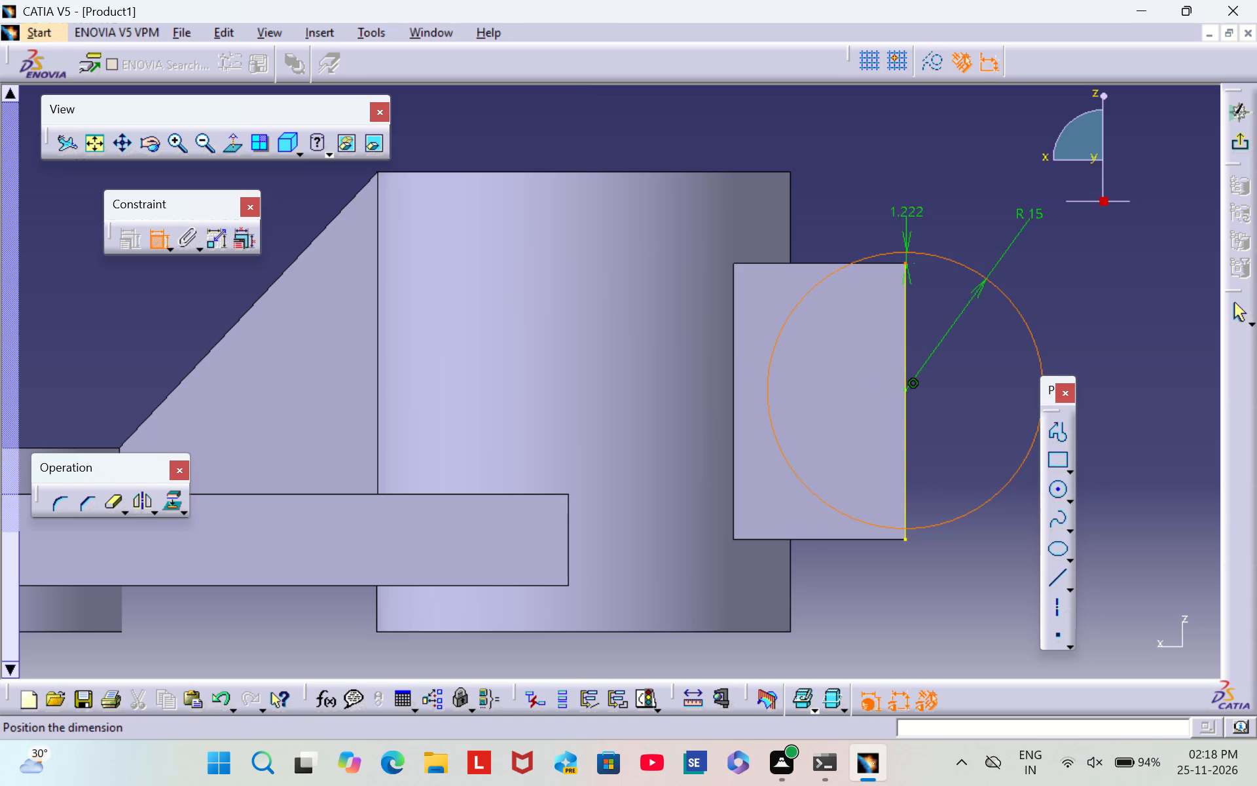
{"action": "right_click", "coordinate": [908, 208]}
{"action": "left_click", "coordinate": [965, 372]}
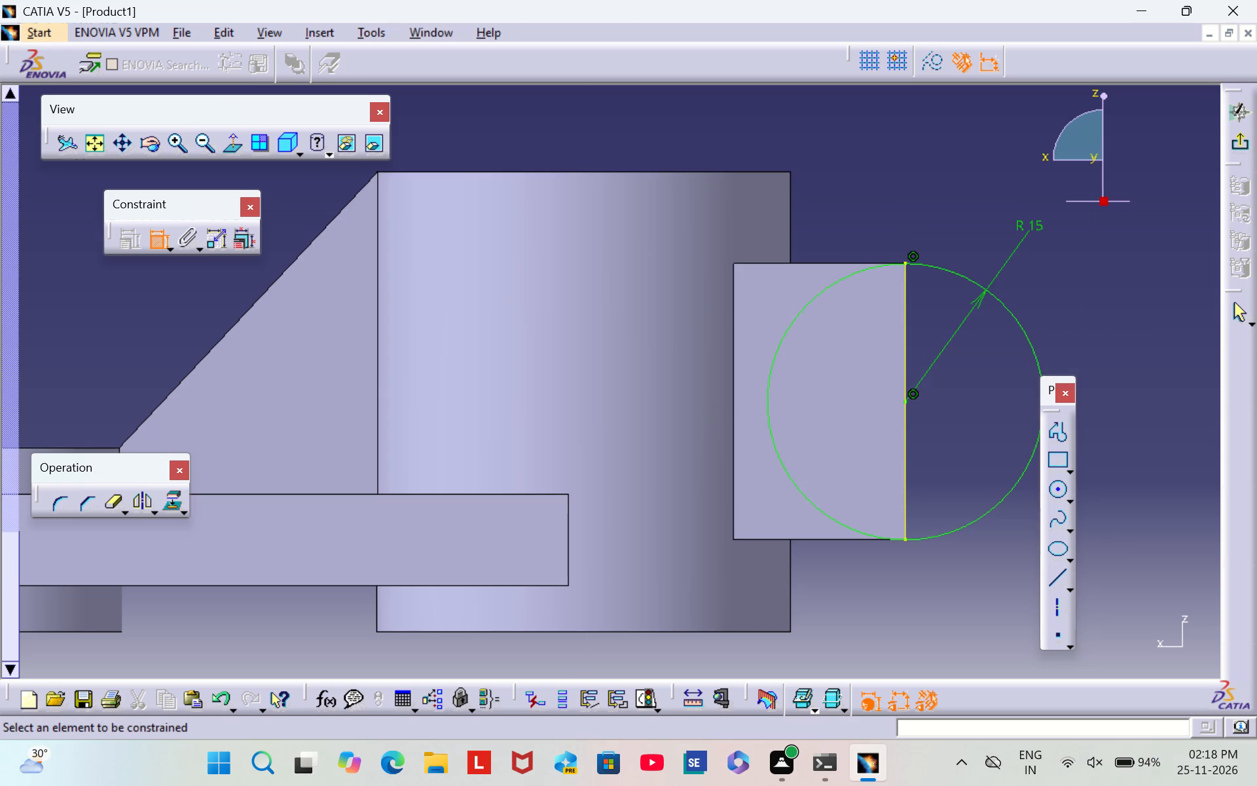
Trim away the half of the circle overlapping the block with Quick Trim, leaving the outer semicircle.
{"action": "double_click", "coordinate": [115, 504]}
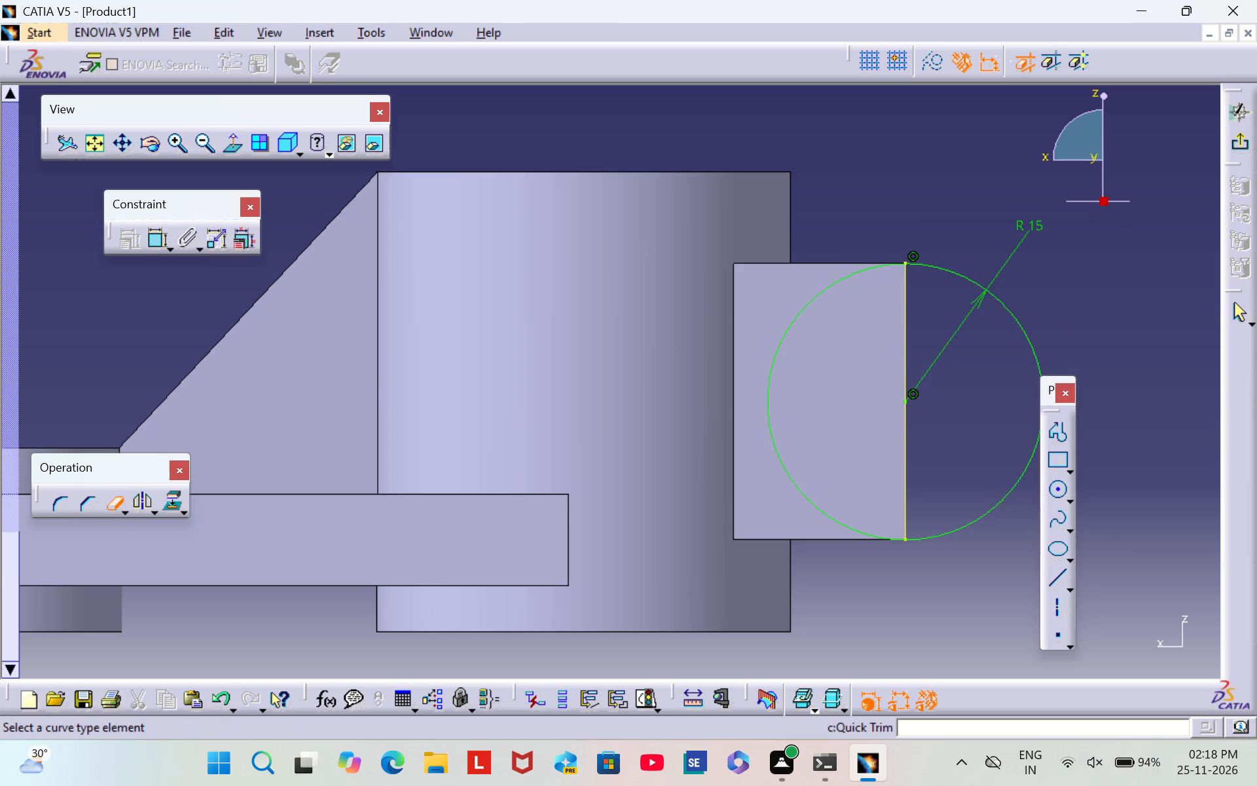
{"action": "left_click", "coordinate": [782, 333]}
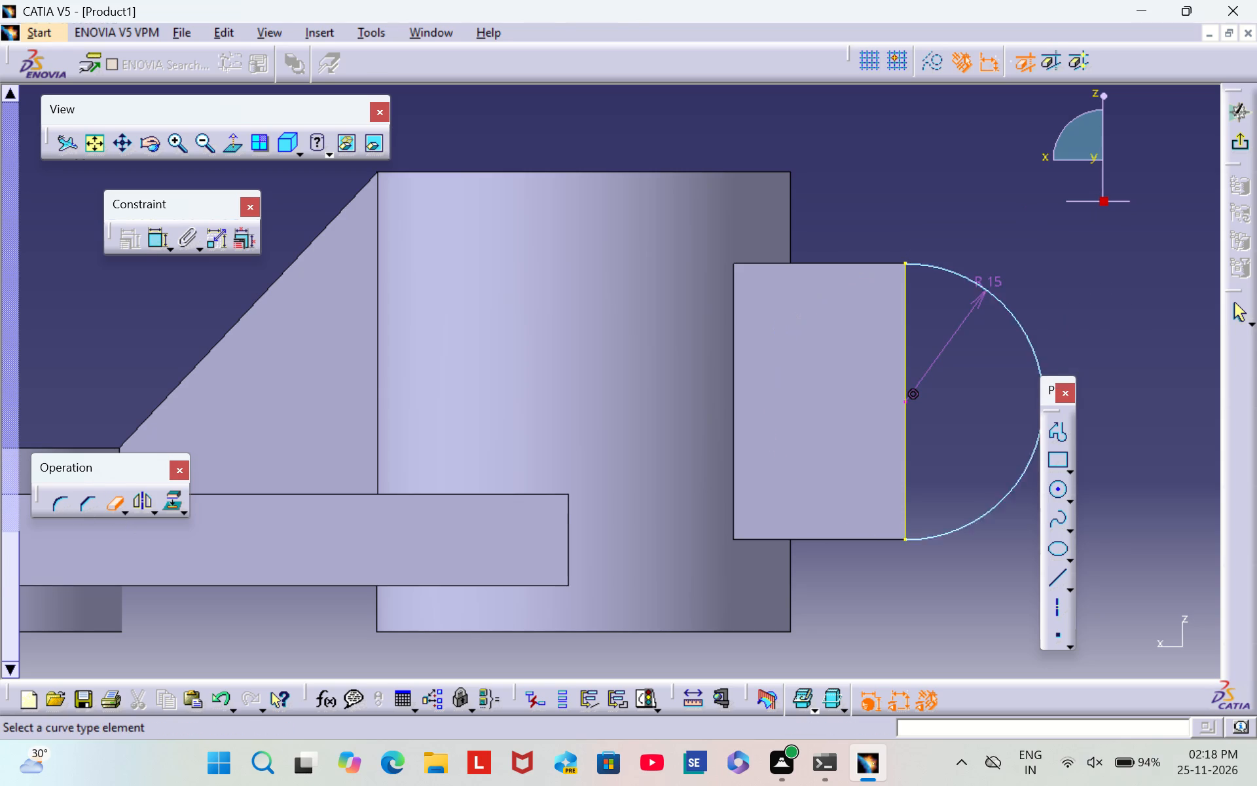
Delete the 15 mm radius dimension from the semicircular arc and exit the sketch.
{"action": "right_click", "coordinate": [1101, 255]}
{"action": "right_click", "coordinate": [974, 304]}
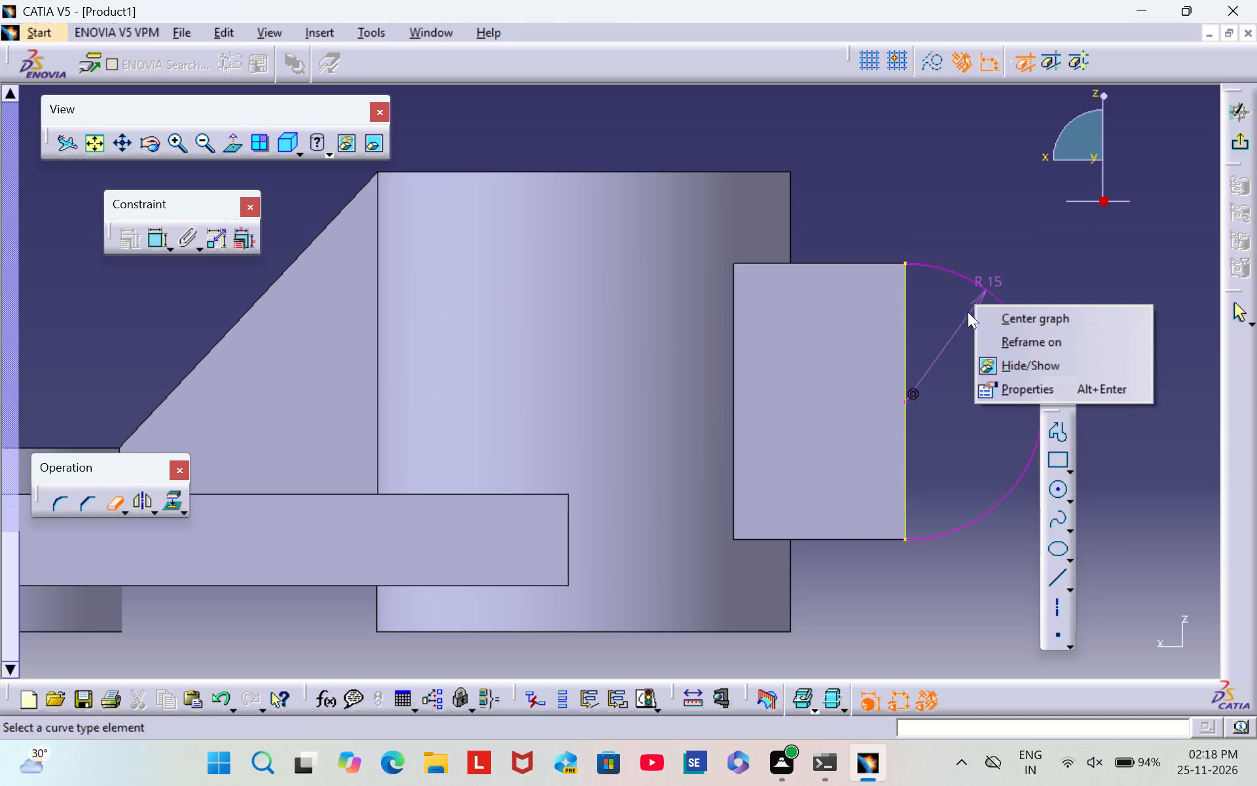
{"action": "left_click", "coordinate": [117, 505]}
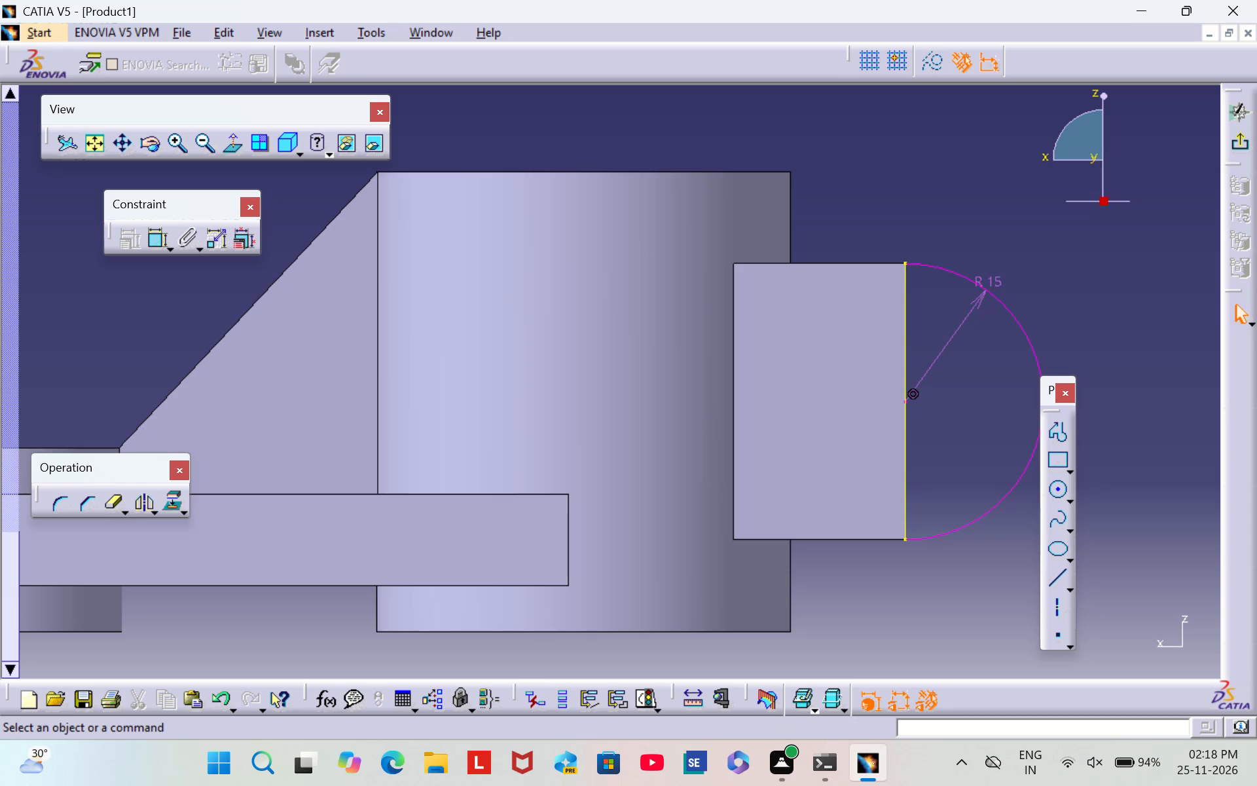
{"action": "right_click", "coordinate": [974, 304]}
{"action": "left_click", "coordinate": [1081, 568]}
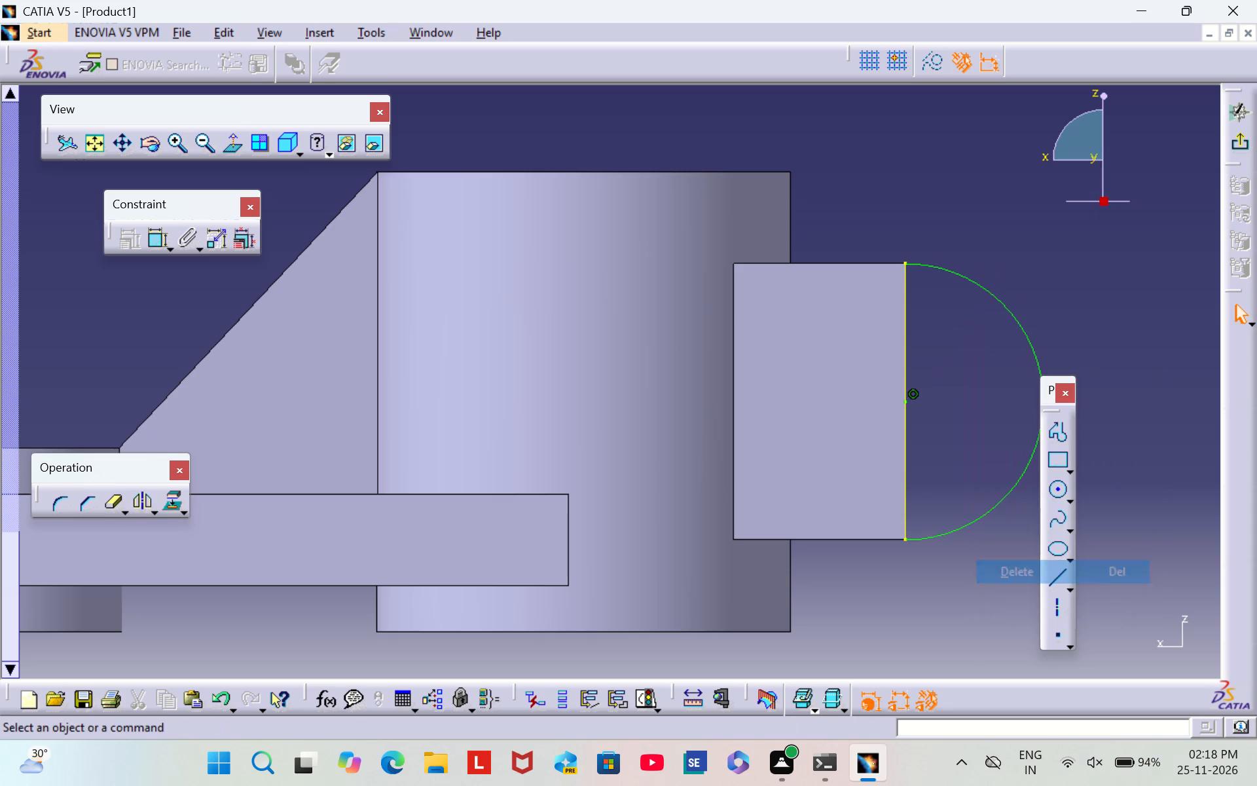
{"action": "left_click", "coordinate": [1238, 145]}
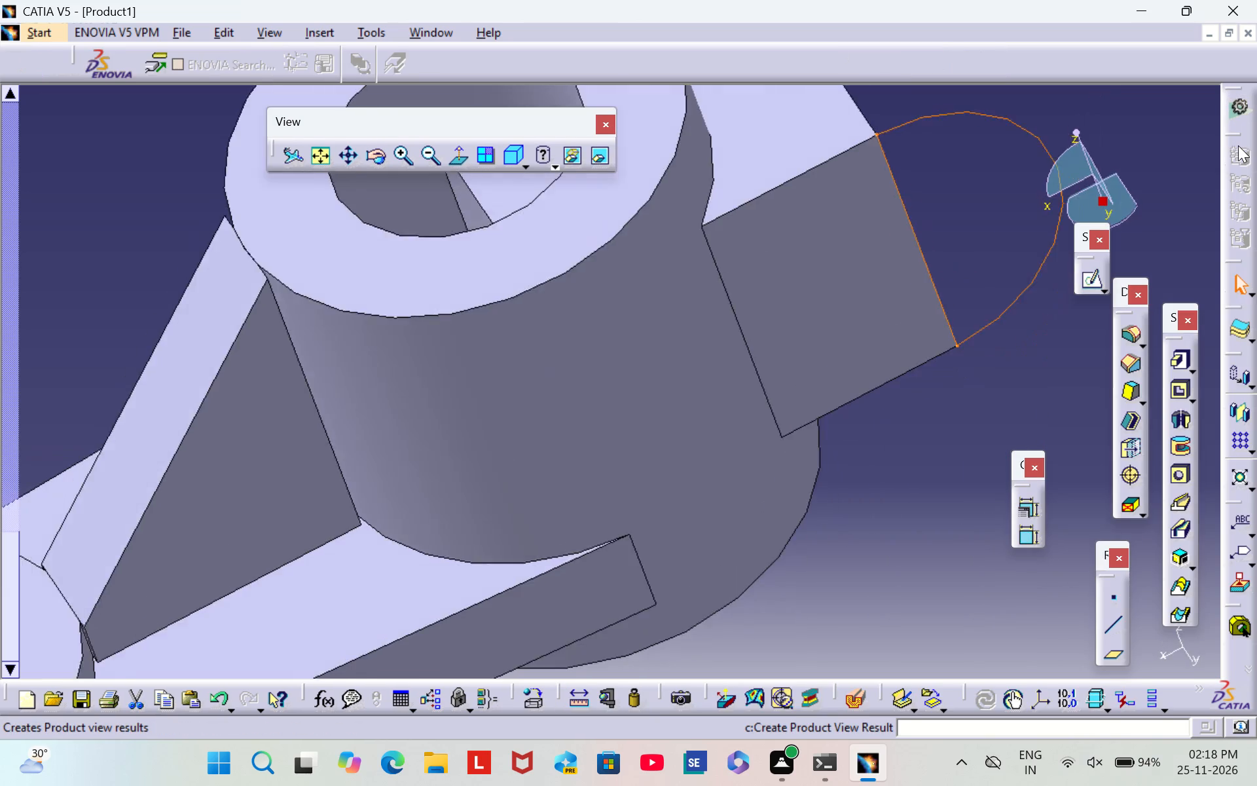
Pad the semicircular sketch 31 mm in the reversed direction, across the block's full thickness.
{"action": "middle_click_drag", "start_coordinate": [929, 329], "coordinate": [941, 567]}
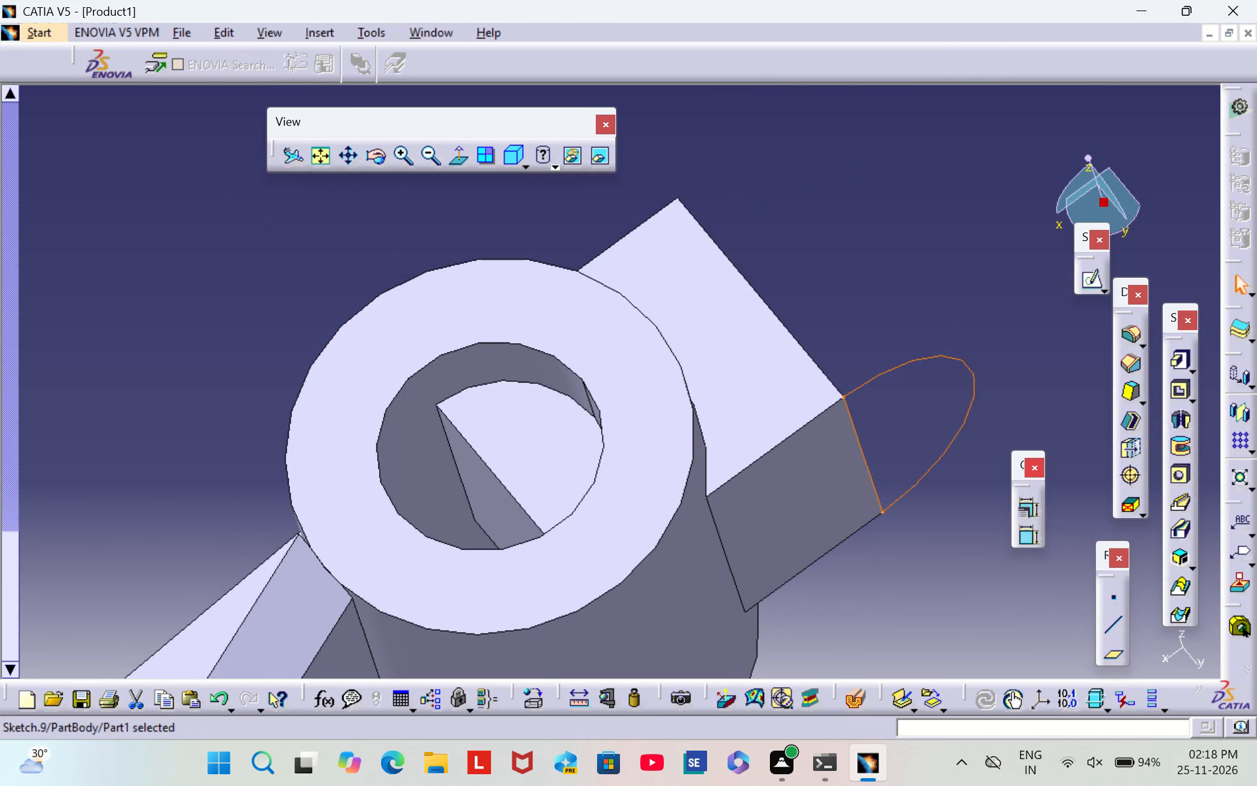
{"action": "left_click", "coordinate": [1176, 361]}
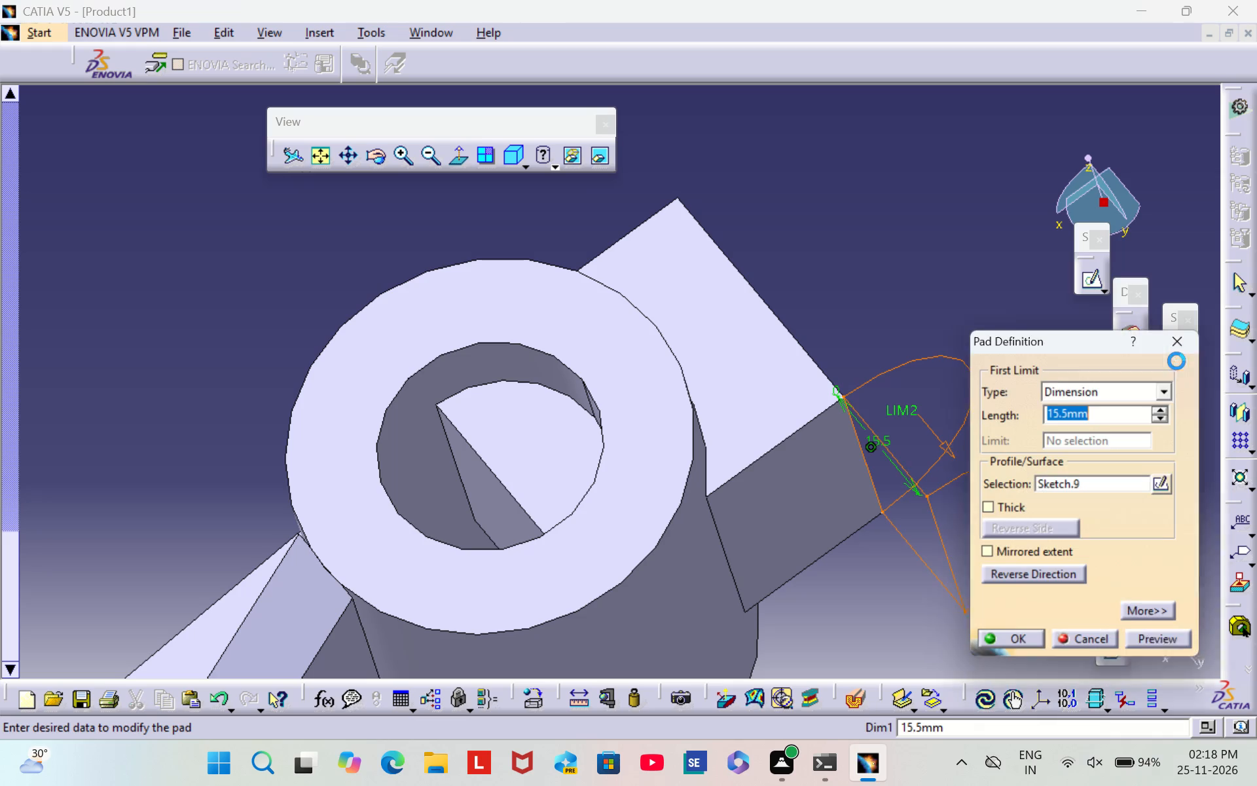
{"action": "left_click", "coordinate": [1042, 572]}
{"action": "left_click", "coordinate": [1096, 414]}
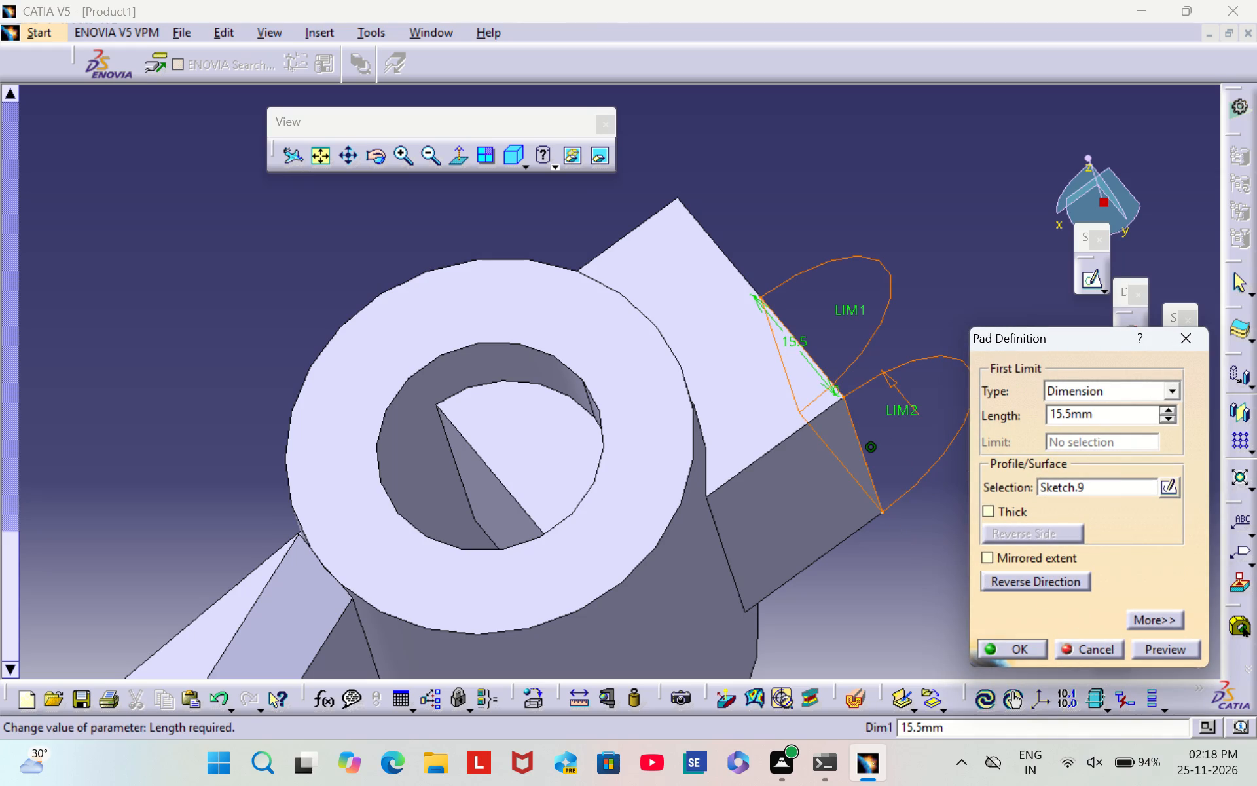
{"action": "key", "text": "BackSpace"}
{"action": "key", "text": "BackSpace"}
{"action": "key", "text": "BackSpace"}
{"action": "key", "text": "BackSpace"}
{"action": "key", "text": "BackSpace"}
{"action": "key", "text": "BackSpace"}
{"action": "key", "text": "BackSpace"}
{"action": "key", "text": "BackSpace"}
{"action": "key", "text": "BackSpace"}
{"action": "key", "text": "BackSpace"}
{"action": "key", "text": "BackSpace"}
{"action": "key", "text": "BackSpace"}
{"action": "type", "text": "31"}
{"action": "key", "text": "Return"}
{"action": "left_click", "coordinate": [963, 196]}
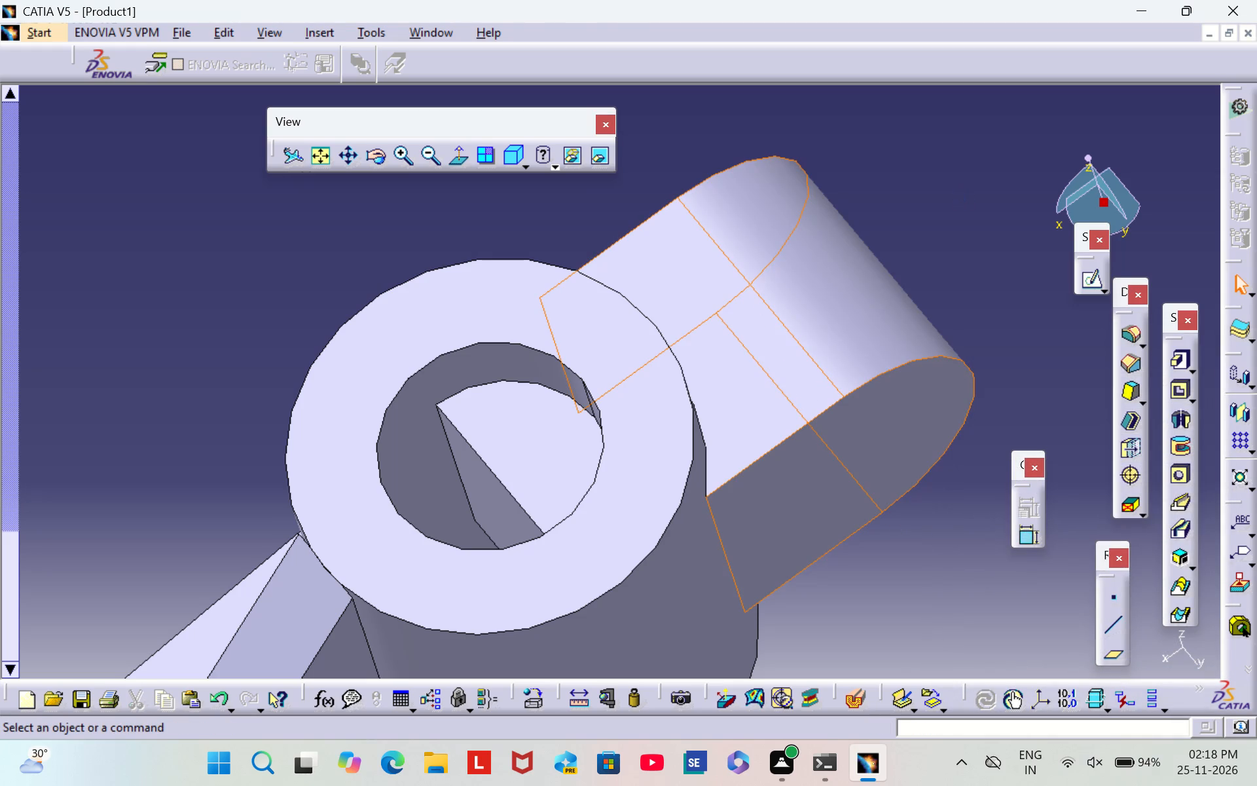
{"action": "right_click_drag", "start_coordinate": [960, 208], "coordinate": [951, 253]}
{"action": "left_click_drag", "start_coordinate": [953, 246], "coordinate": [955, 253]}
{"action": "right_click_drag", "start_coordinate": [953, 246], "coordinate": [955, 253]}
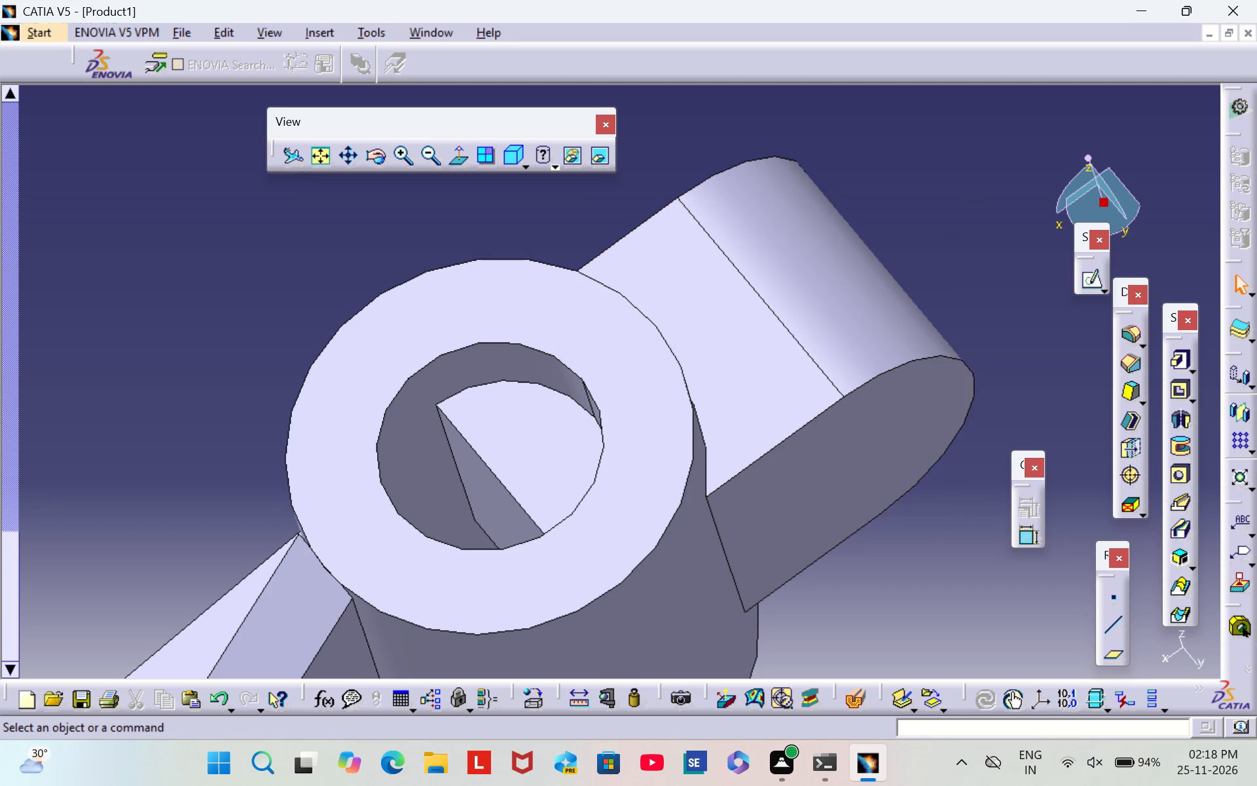
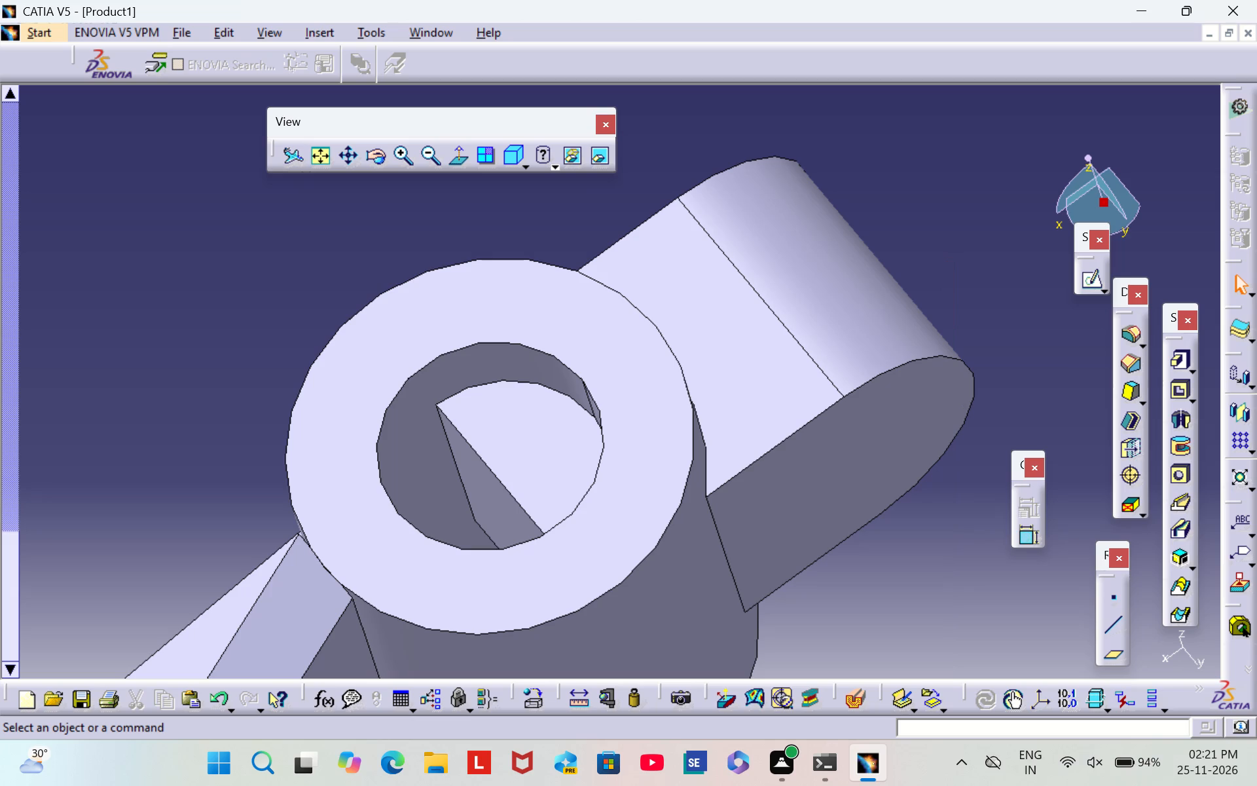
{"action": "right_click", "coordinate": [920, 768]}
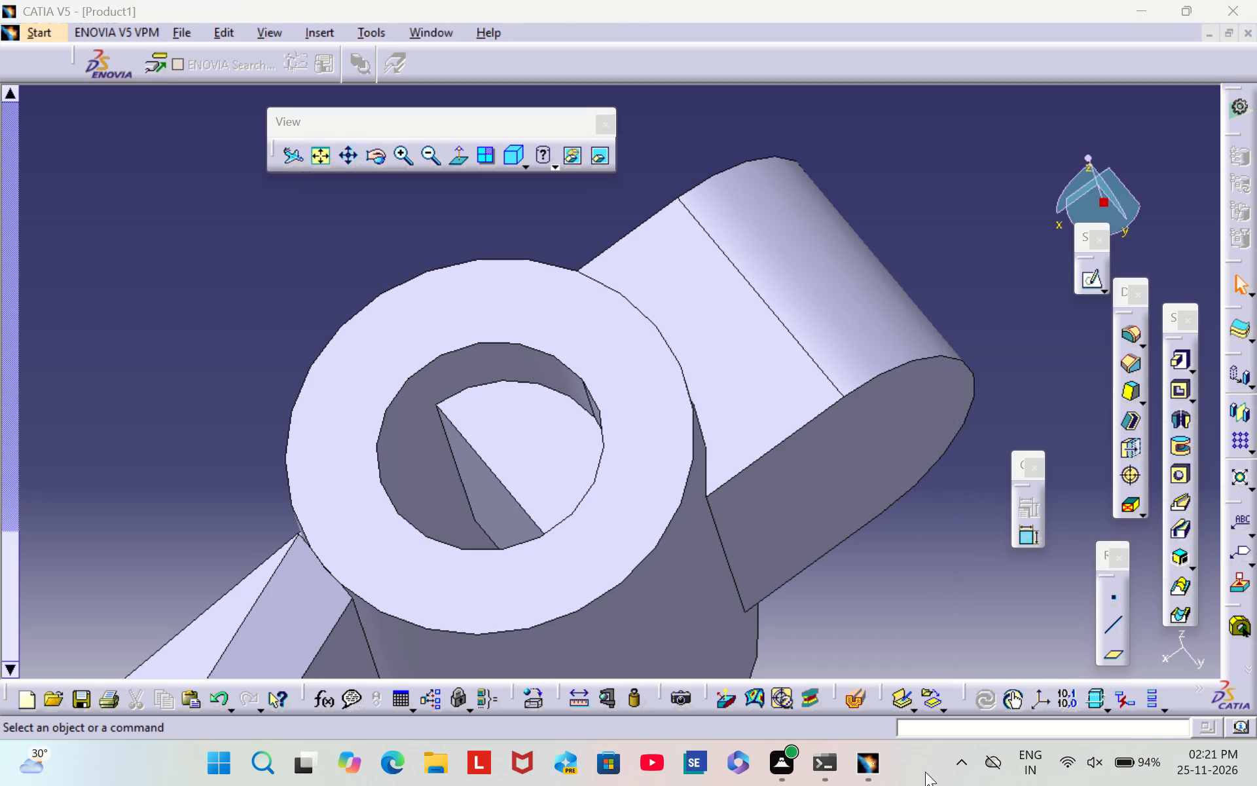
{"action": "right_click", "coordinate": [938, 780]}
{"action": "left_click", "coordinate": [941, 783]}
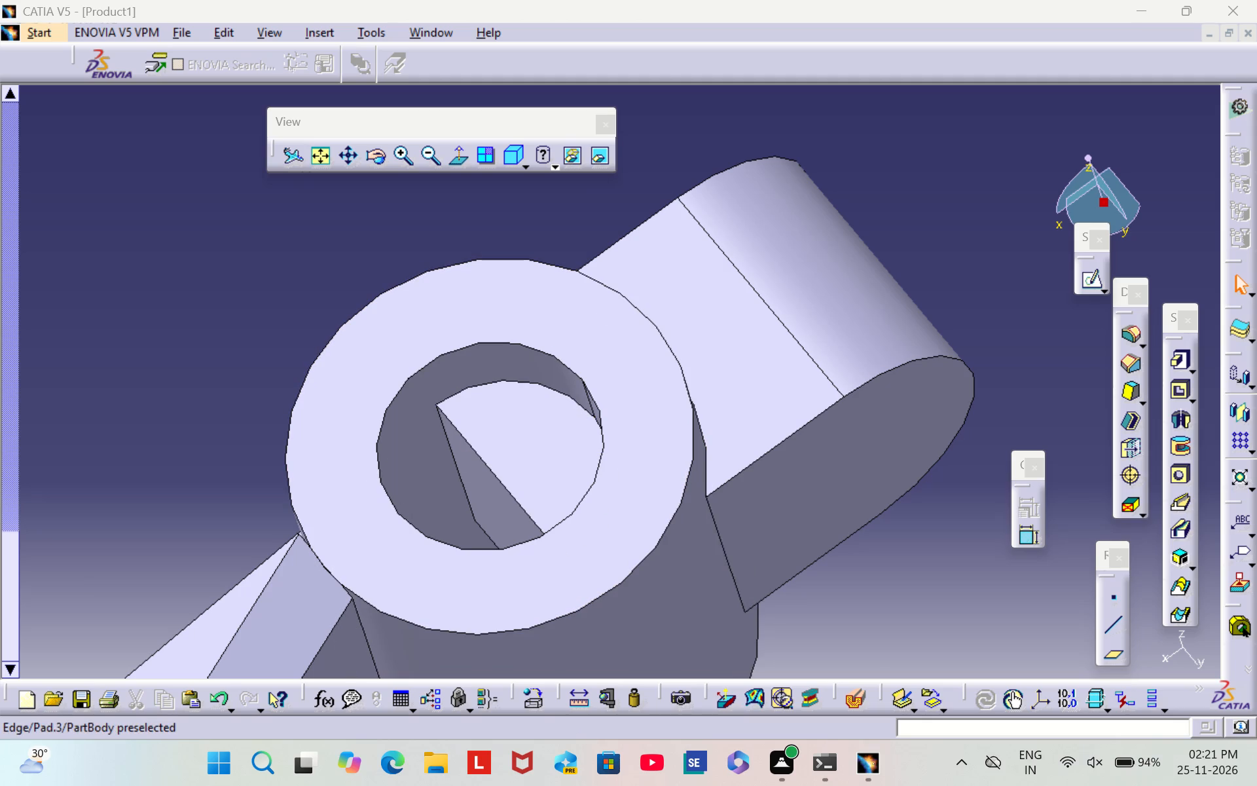
Start a sketch on the round-ended block's flat side face and draw a circle about 7.1 mm in radius near the rounded end.
{"action": "left_click", "coordinate": [848, 426]}
{"action": "left_click", "coordinate": [1083, 280]}
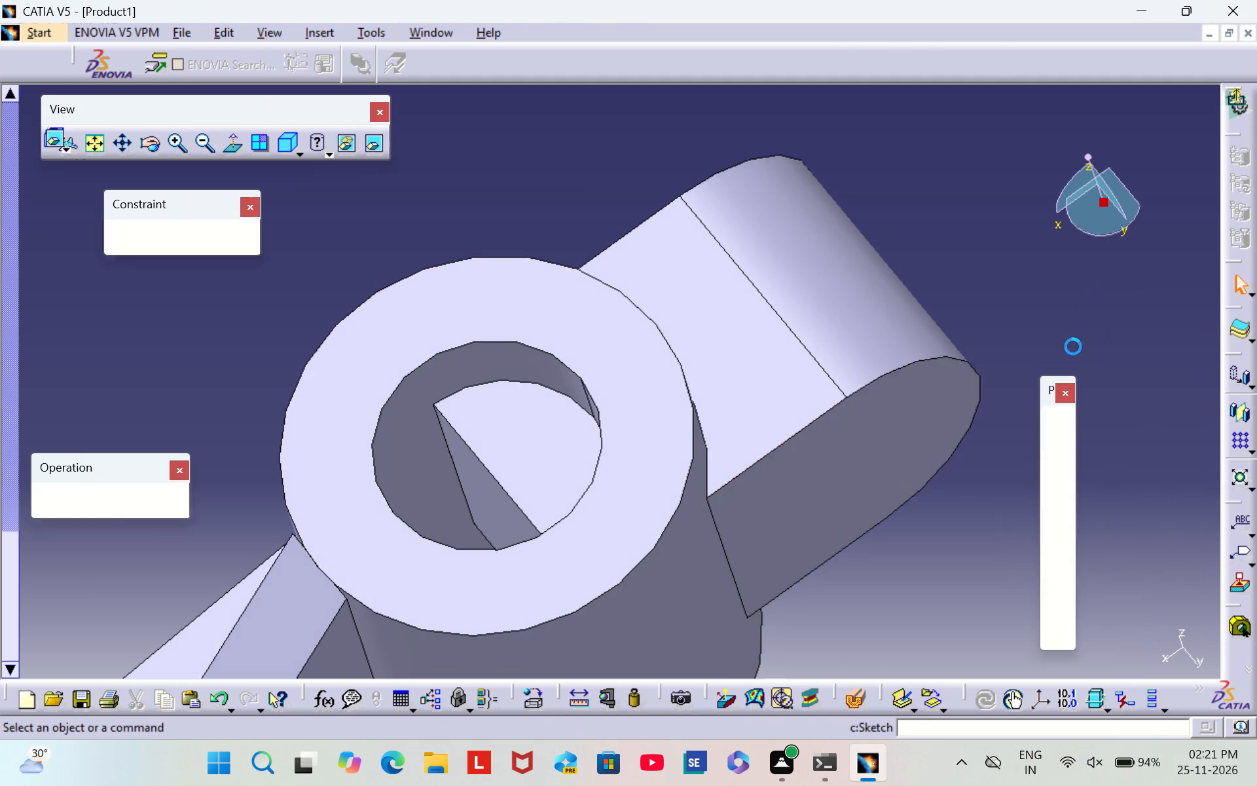
{"action": "middle_click_drag", "start_coordinate": [932, 666], "coordinate": [805, 131]}
{"action": "middle_click_drag", "start_coordinate": [859, 574], "coordinate": [809, 326]}
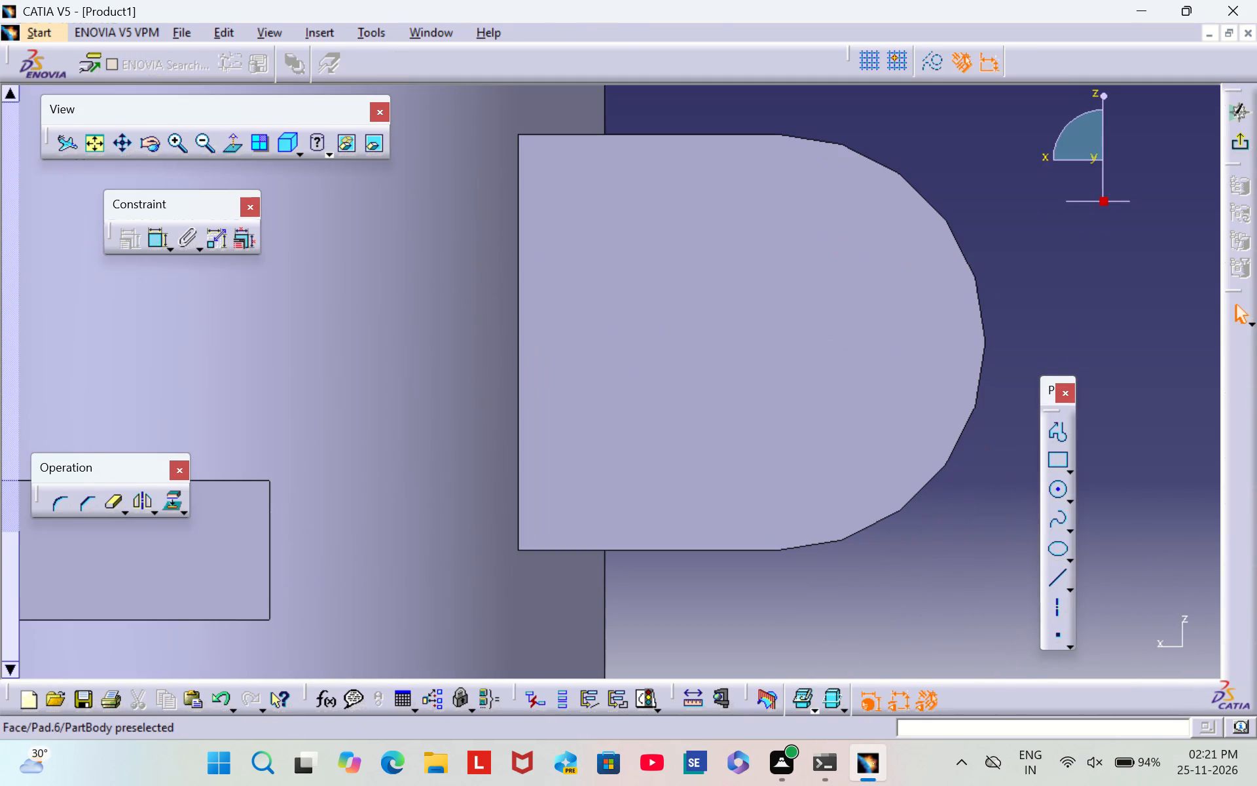
{"action": "left_click", "coordinate": [1052, 492]}
{"action": "left_click", "coordinate": [813, 335]}
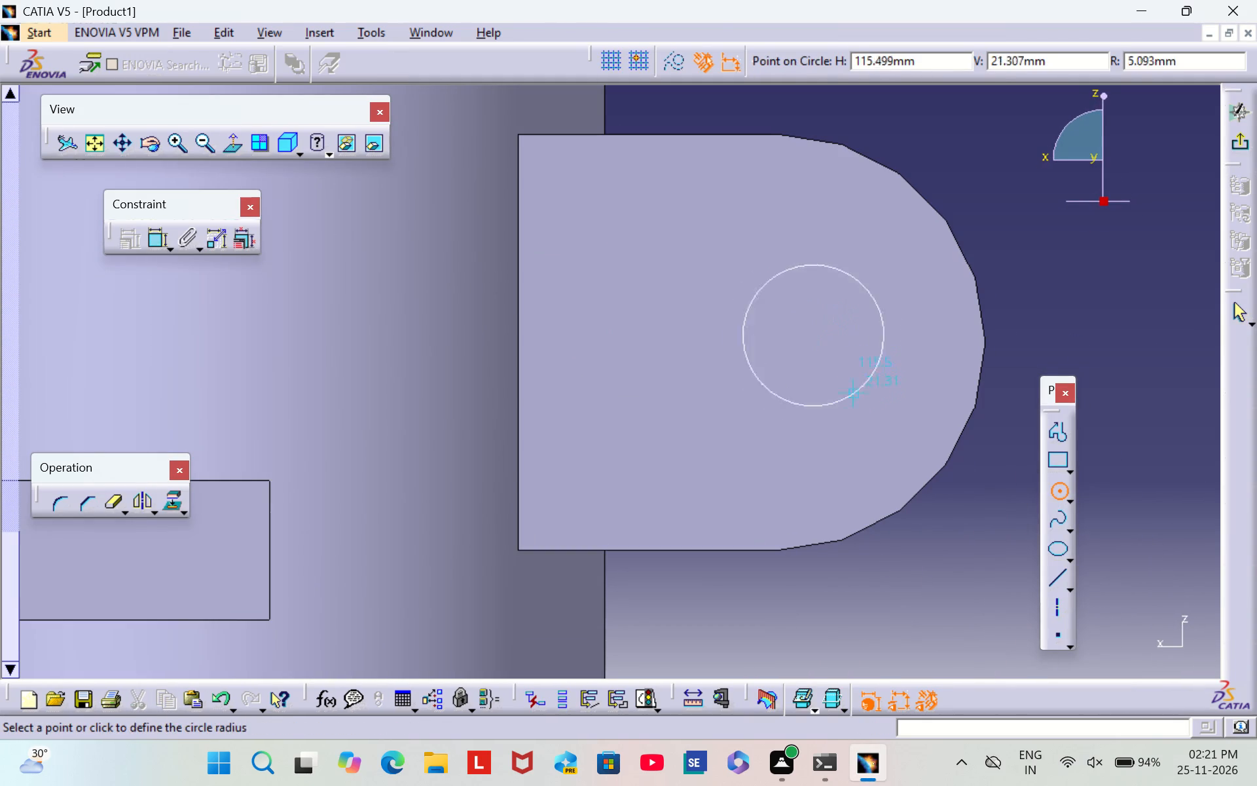
{"action": "left_click", "coordinate": [860, 421]}
Dimension the circle's radius and set it to 8 mm.
{"action": "left_click", "coordinate": [152, 241]}
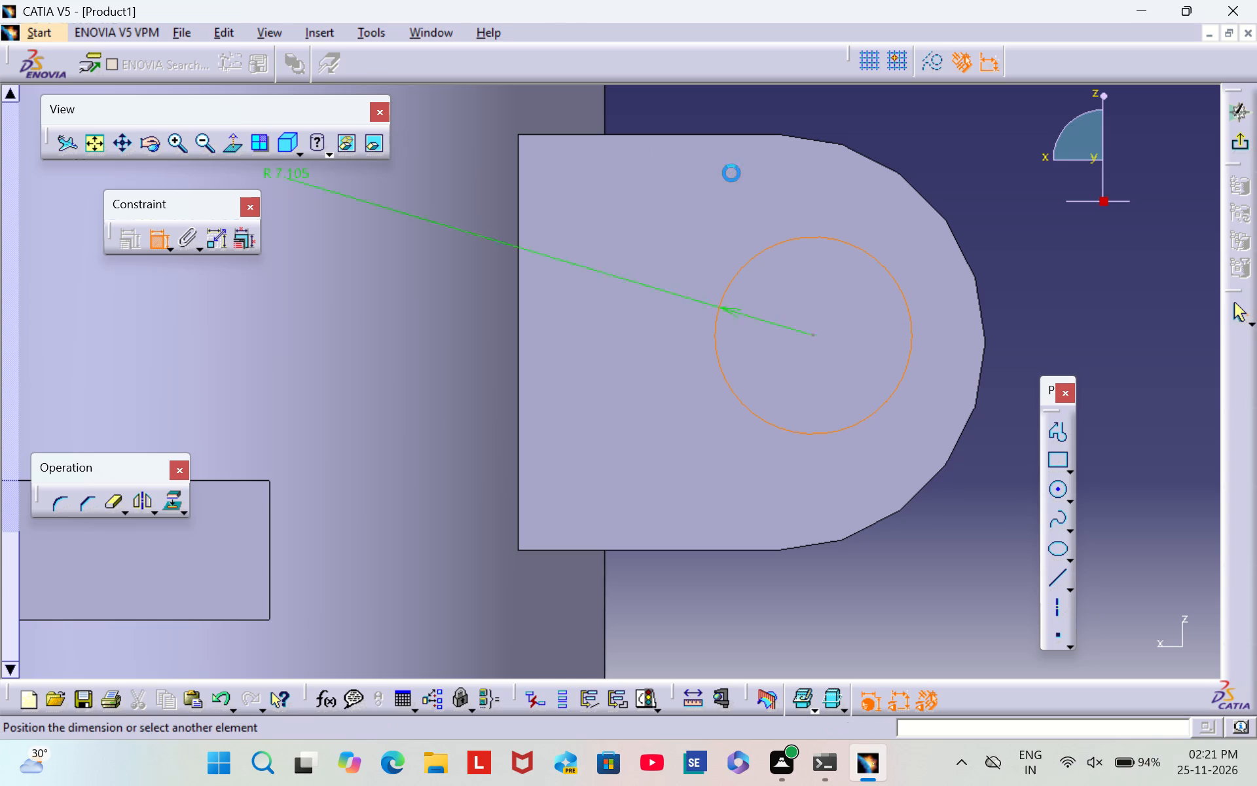
{"action": "left_click", "coordinate": [740, 175]}
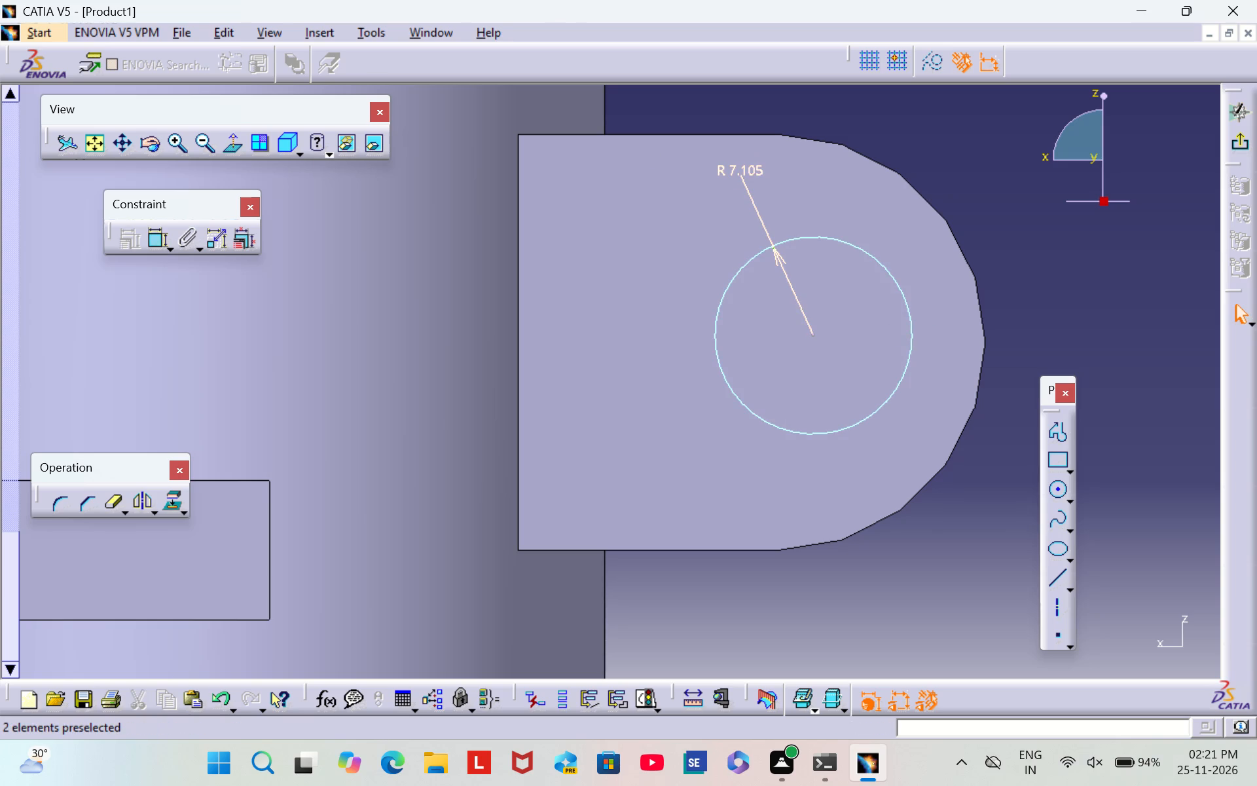
{"action": "double_click", "coordinate": [755, 166]}
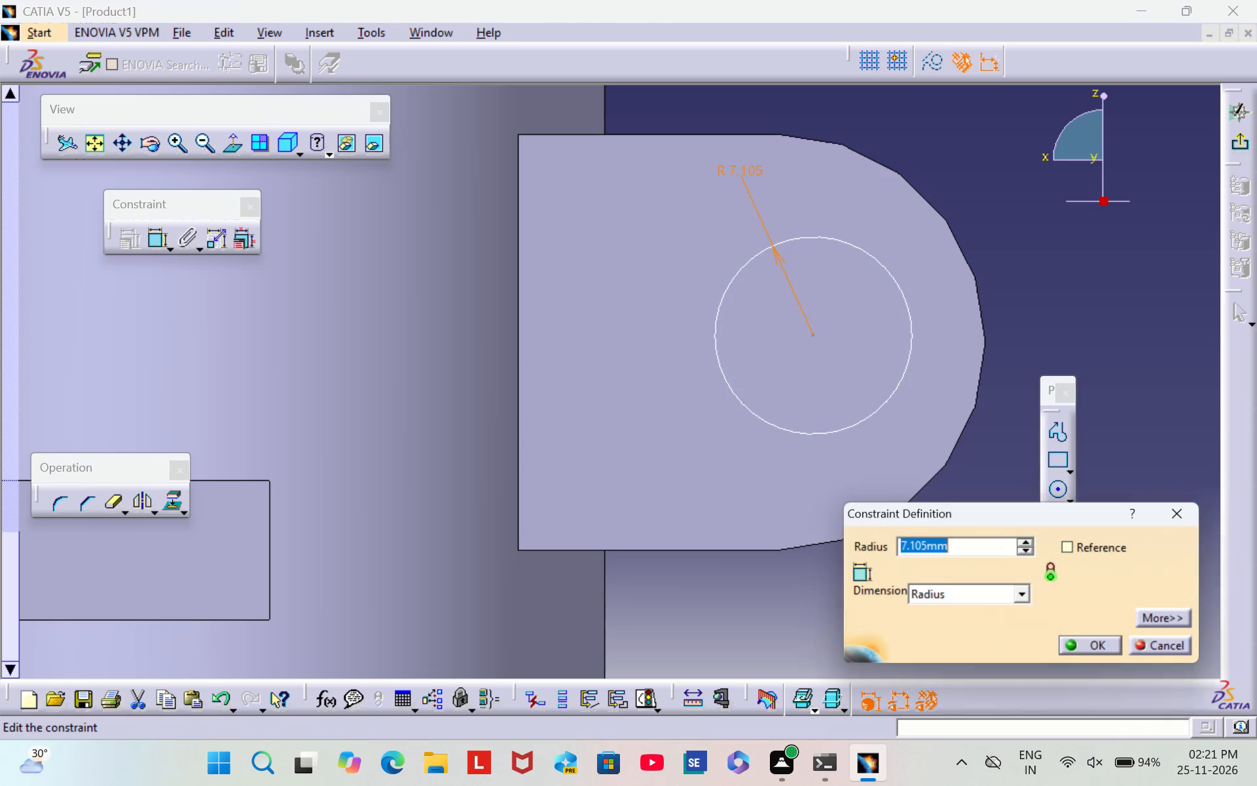
{"action": "key", "text": "BackSpace"}
{"action": "key", "text": "8"}
{"action": "key", "text": "Return"}
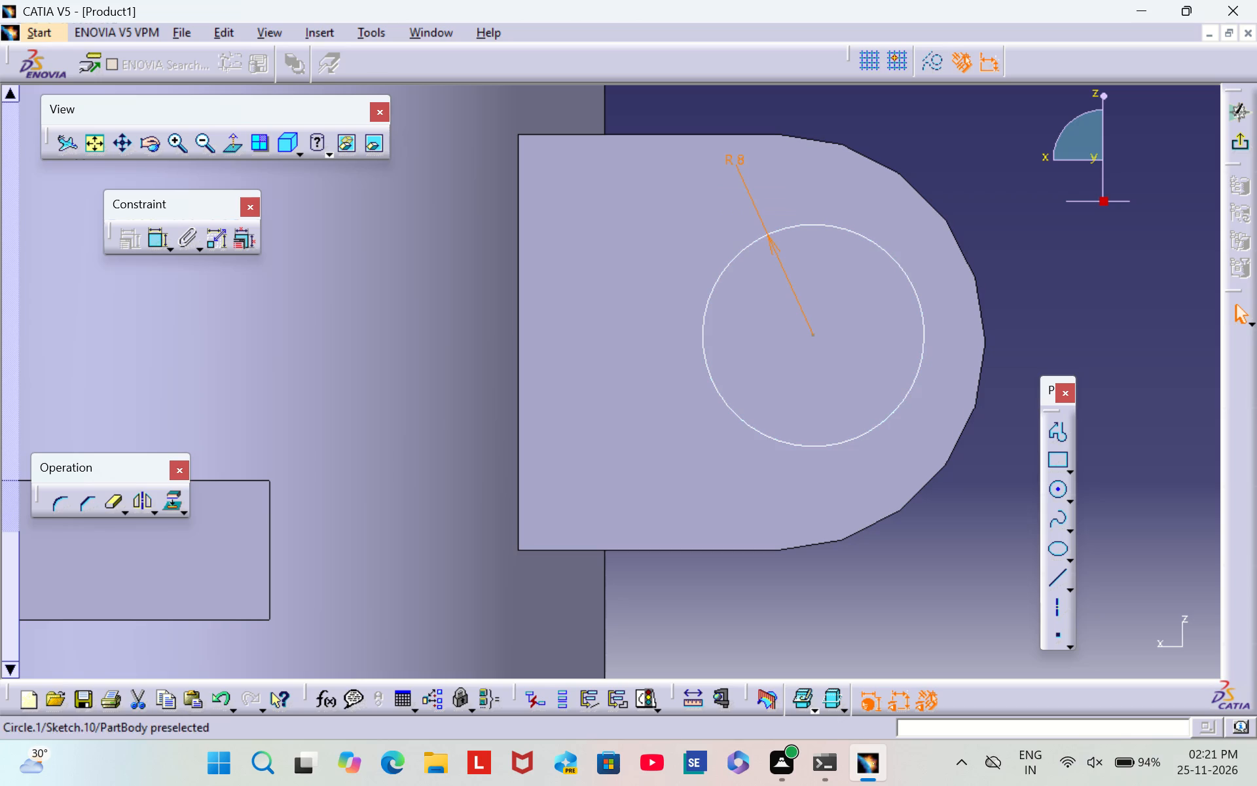
{"action": "left_click", "coordinate": [965, 107]}
Constrain the circle concentric with the block's rounded end edge.
{"action": "double_click", "coordinate": [161, 234]}
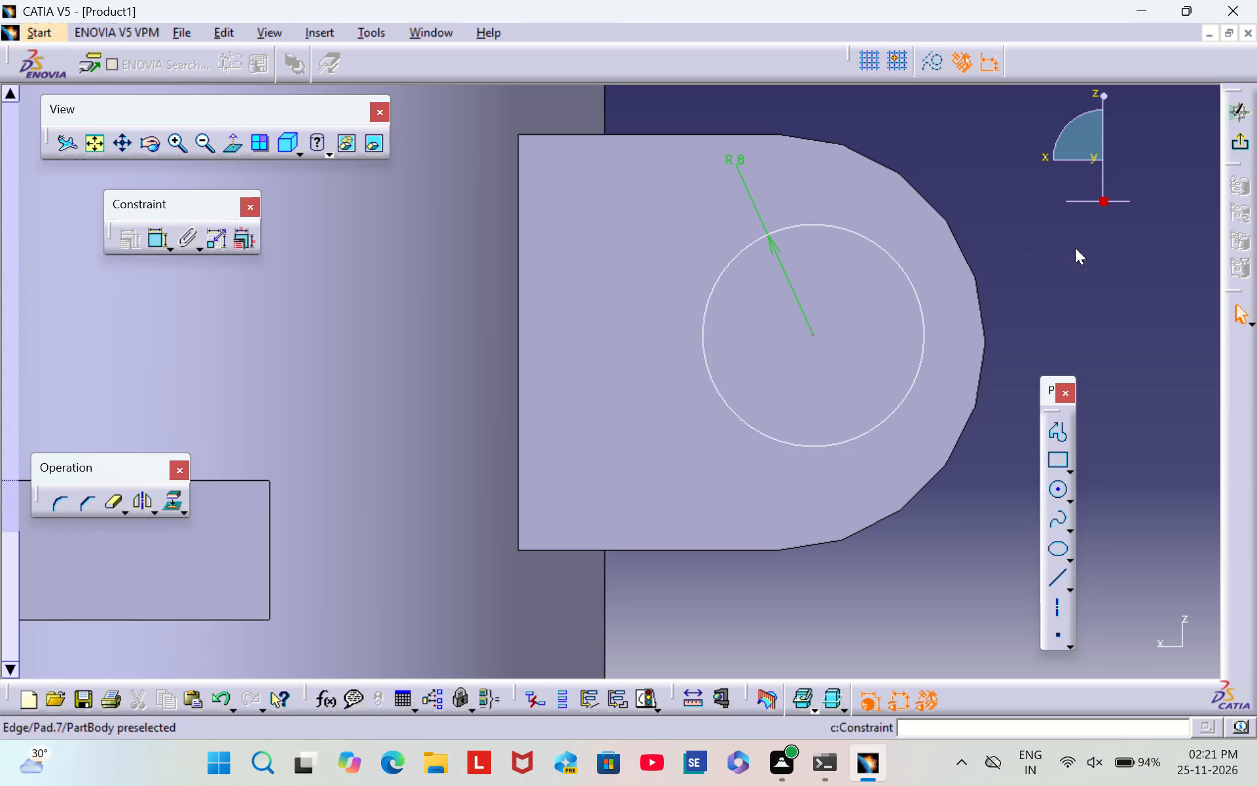
{"action": "left_click", "coordinate": [912, 281]}
{"action": "left_click", "coordinate": [961, 252]}
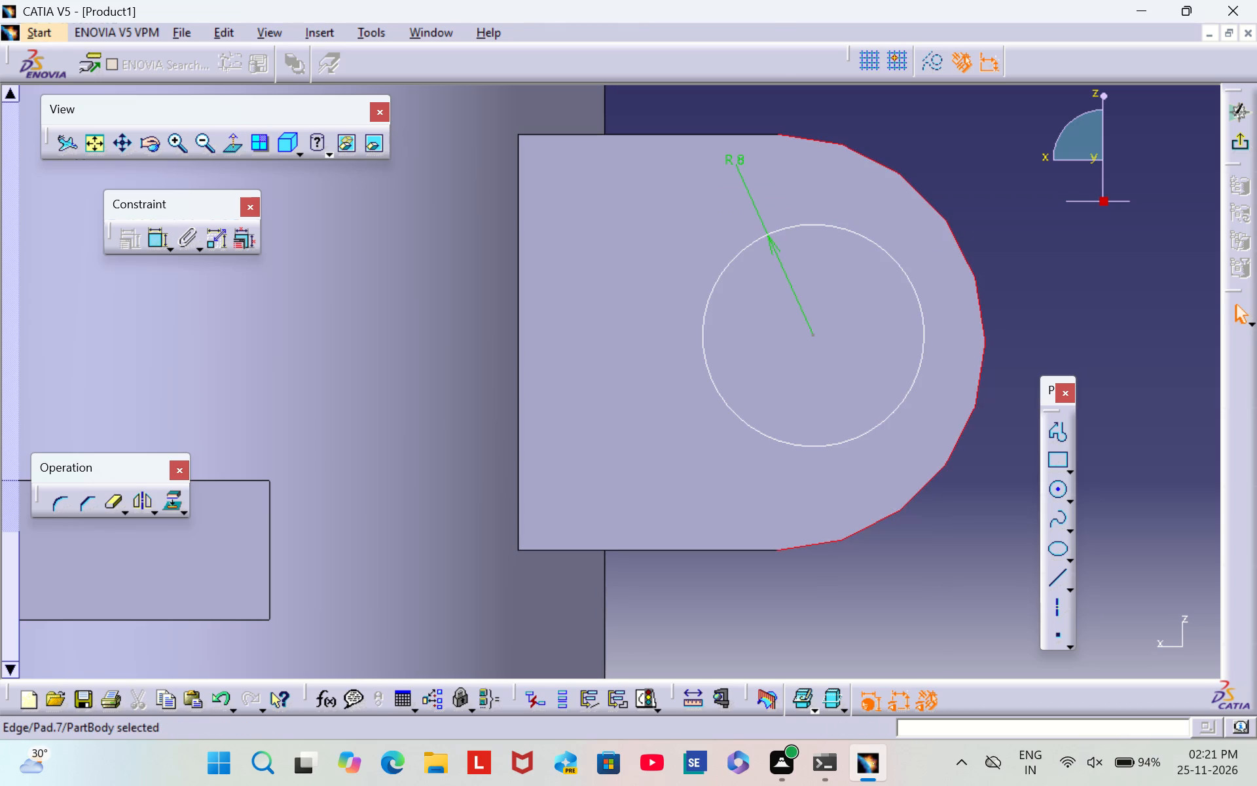
{"action": "left_click", "coordinate": [155, 240]}
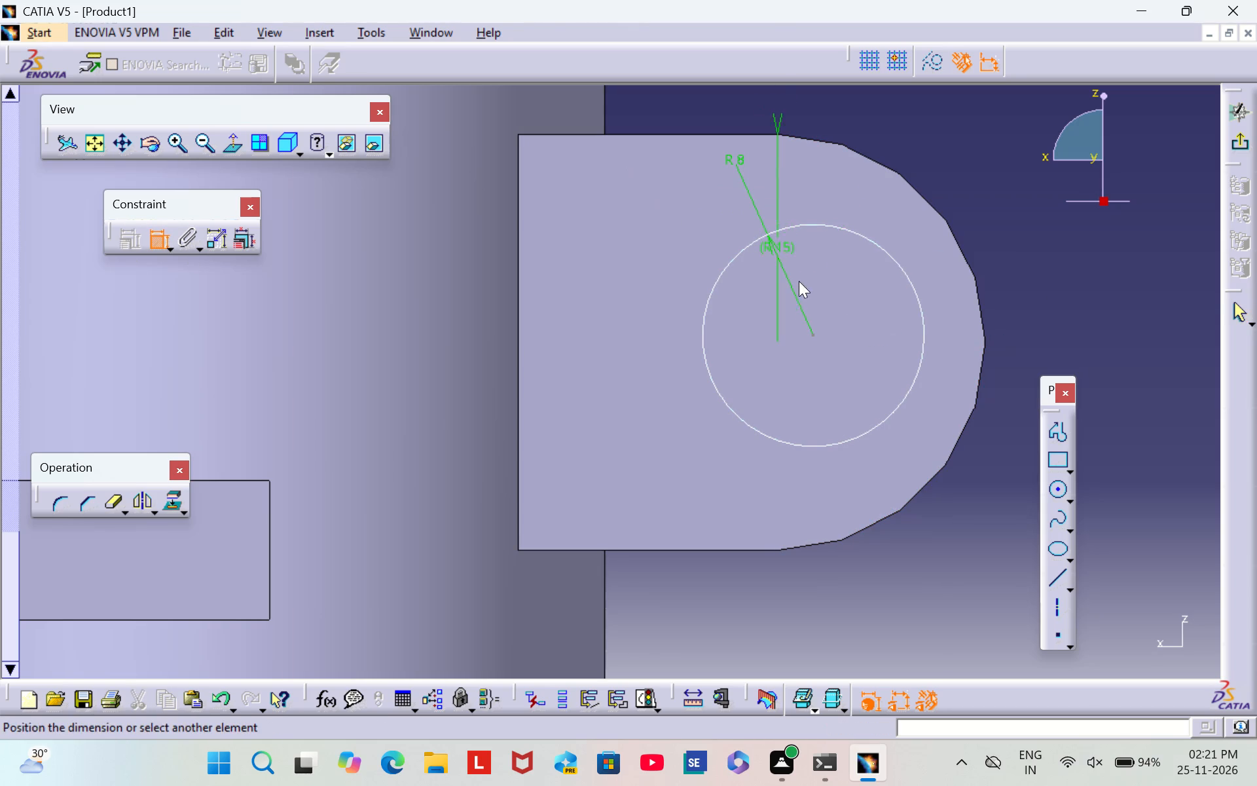
{"action": "left_click", "coordinate": [920, 306]}
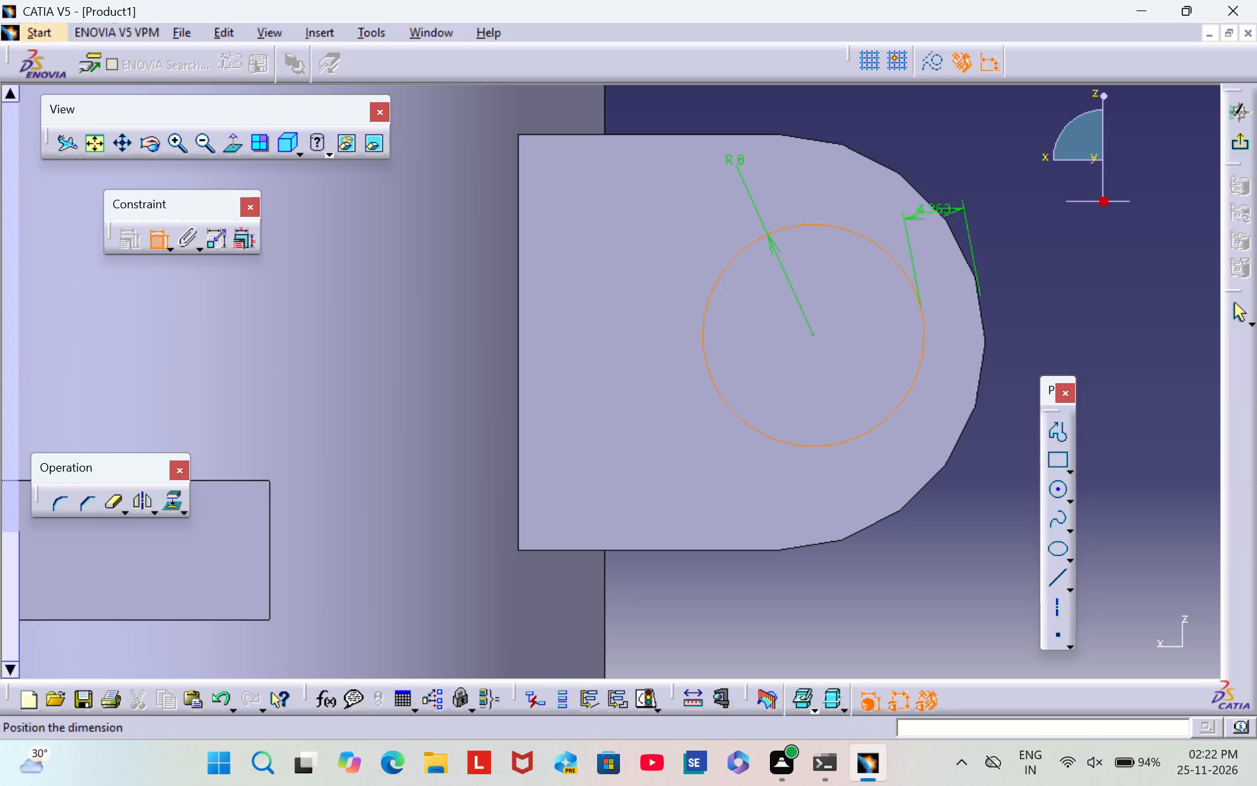
{"action": "right_click", "coordinate": [963, 166]}
{"action": "left_click", "coordinate": [1063, 314]}
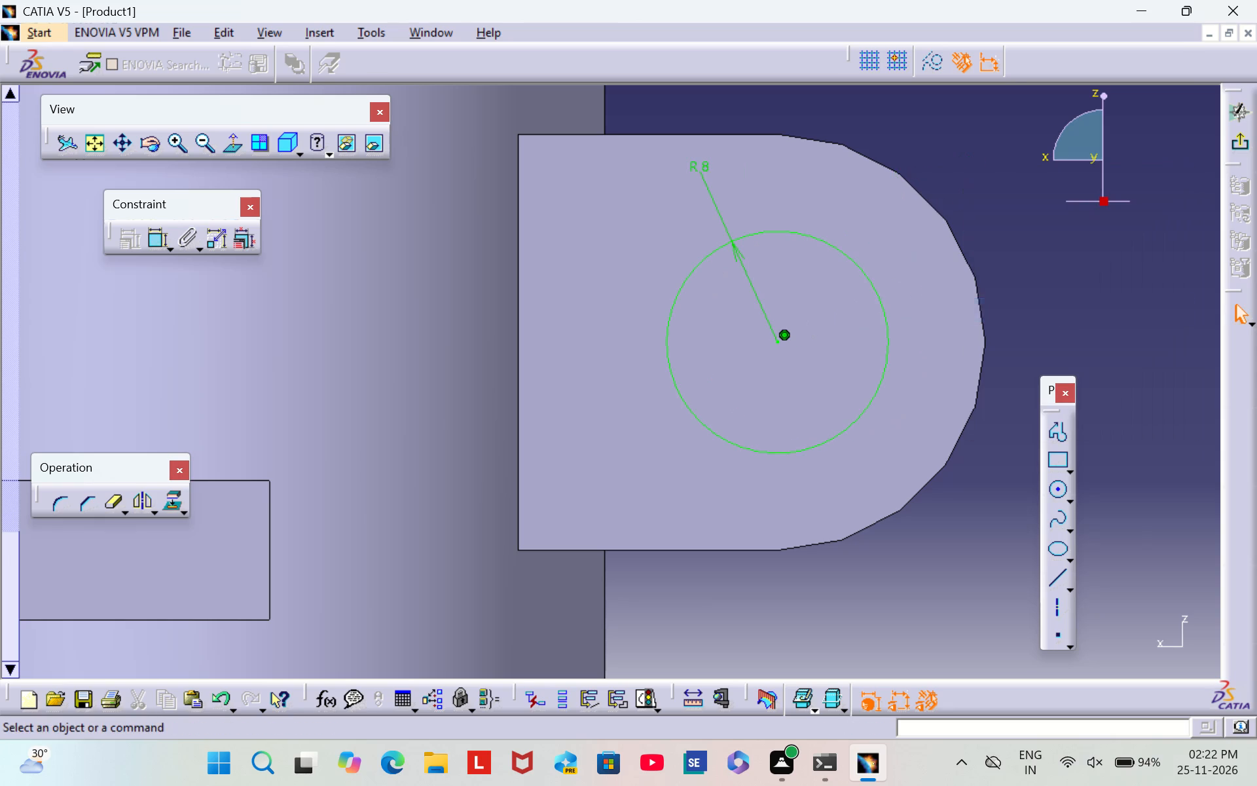
Exit the sketch and pocket the circle 31 mm deep through the round-ended block.
{"action": "left_click", "coordinate": [204, 145]}
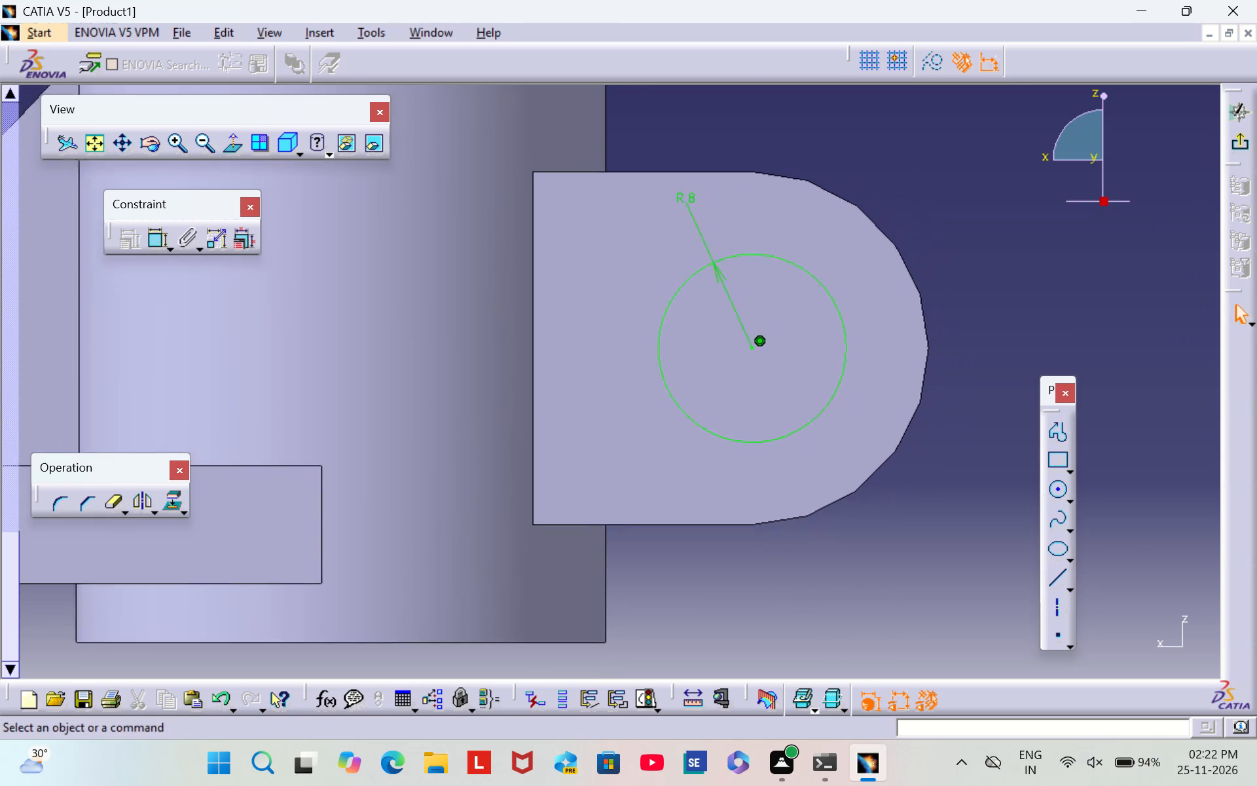
{"action": "left_click", "coordinate": [1231, 149]}
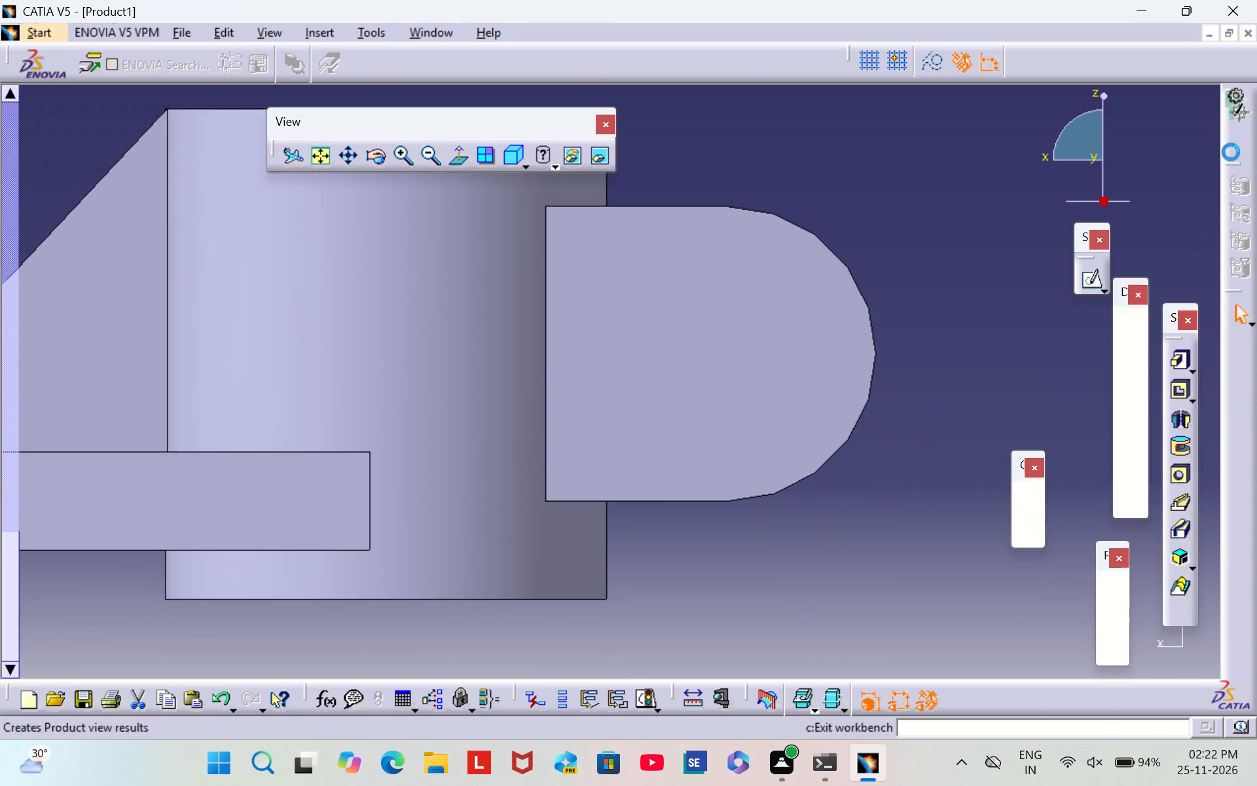
{"action": "left_click", "coordinate": [1185, 398]}
{"action": "middle_click_drag", "start_coordinate": [930, 272], "coordinate": [928, 273]}
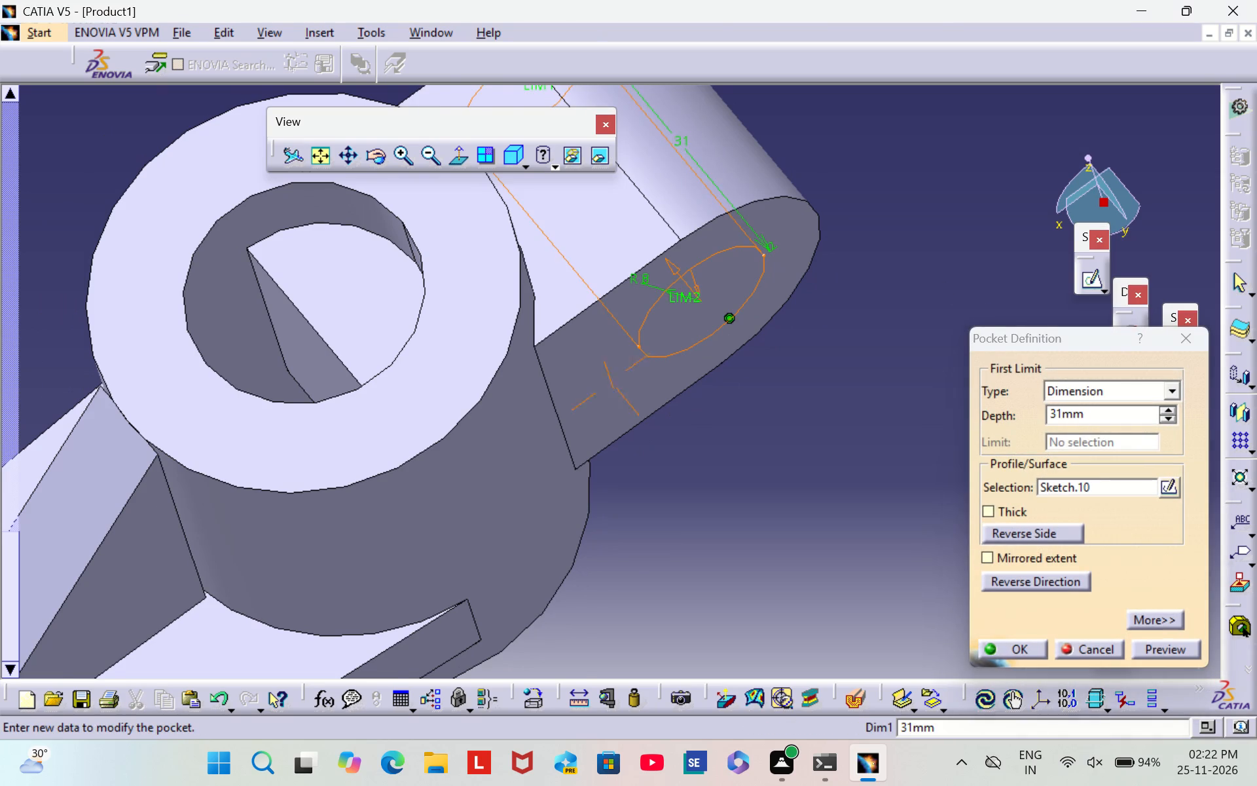
{"action": "middle_click_drag", "start_coordinate": [928, 273], "coordinate": [934, 413]}
{"action": "scroll", "coordinate": [928, 278], "scroll_direction": "down", "scroll_amount": 1}
{"action": "left_click", "coordinate": [1023, 648]}
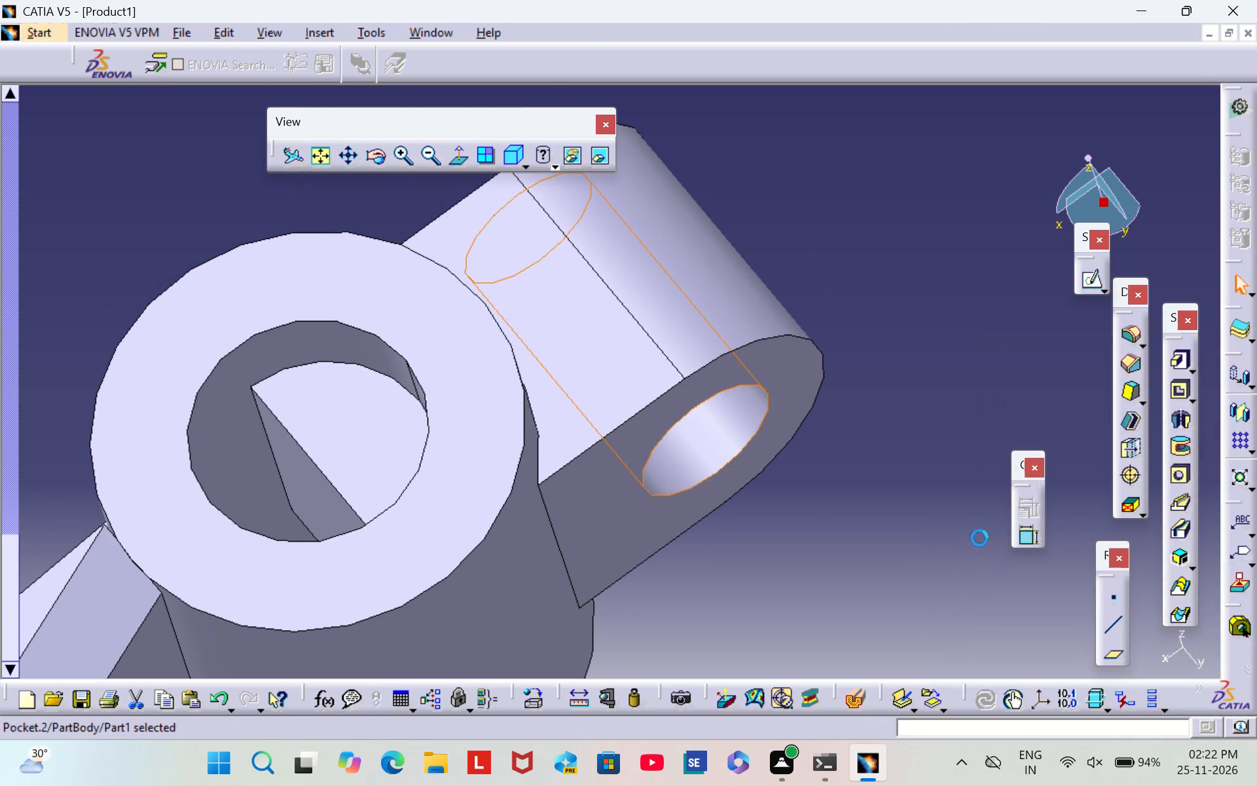
{"action": "left_click", "coordinate": [913, 280]}
Start a sketch on the hollow cylinder's top face and draw a rectangle about 9.9 mm high from the block's rounded end into the bore.
{"action": "middle_click_drag", "start_coordinate": [181, 202], "coordinate": [414, 320]}
{"action": "right_click_drag", "start_coordinate": [180, 202], "coordinate": [414, 320]}
{"action": "scroll", "coordinate": [348, 307], "scroll_direction": "down", "scroll_amount": 1}
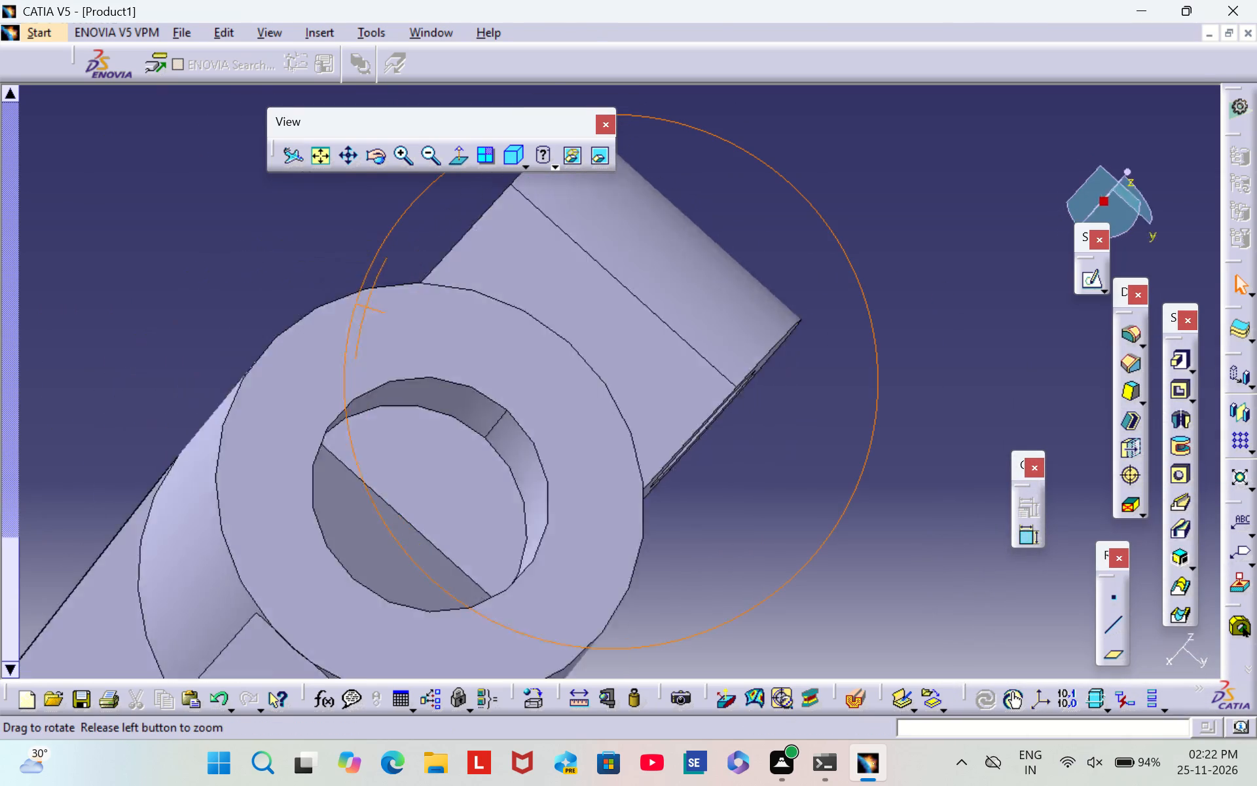
{"action": "right_click_drag", "start_coordinate": [414, 320], "coordinate": [299, 263]}
{"action": "middle_click_drag", "start_coordinate": [414, 320], "coordinate": [299, 263]}
{"action": "middle_click_drag", "start_coordinate": [778, 313], "coordinate": [780, 305]}
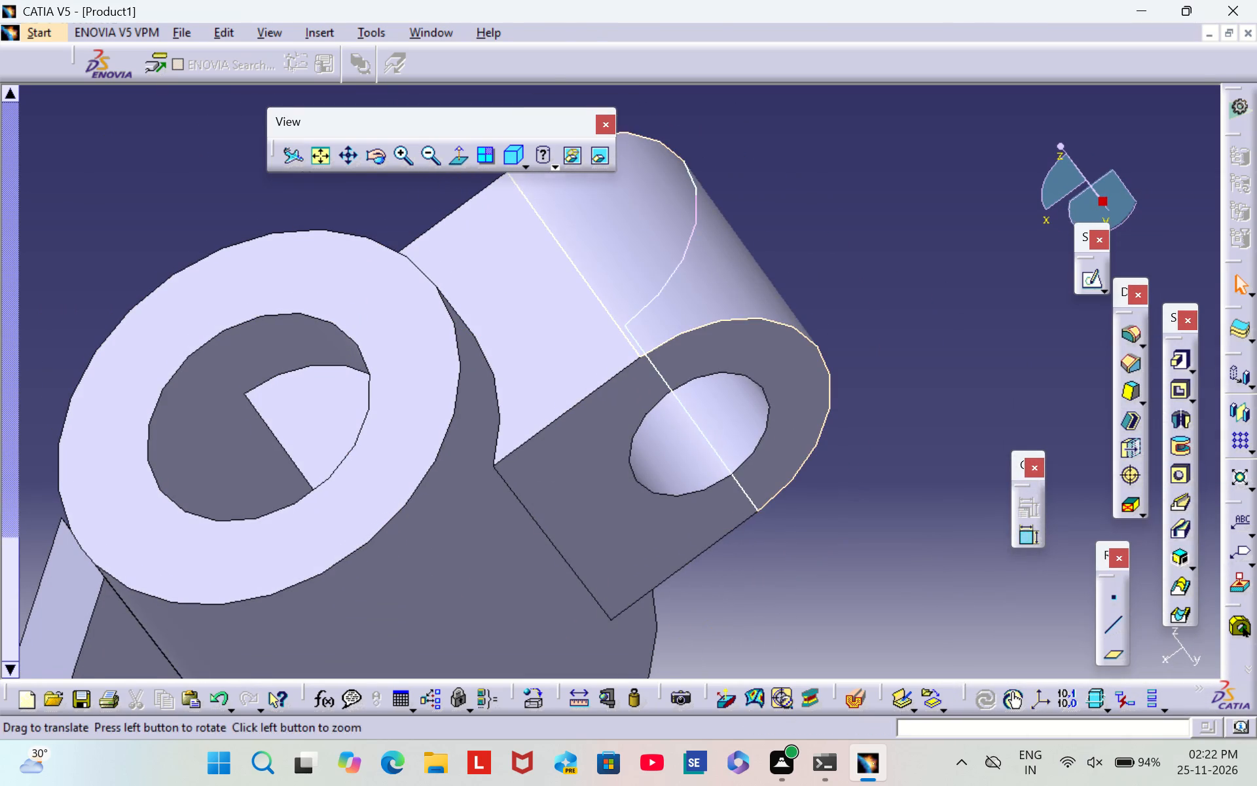
{"action": "middle_click_drag", "start_coordinate": [780, 305], "coordinate": [819, 261]}
{"action": "middle_click_drag", "start_coordinate": [822, 191], "coordinate": [823, 282]}
{"action": "middle_click_drag", "start_coordinate": [822, 282], "coordinate": [852, 228]}
{"action": "left_click", "coordinate": [388, 258]}
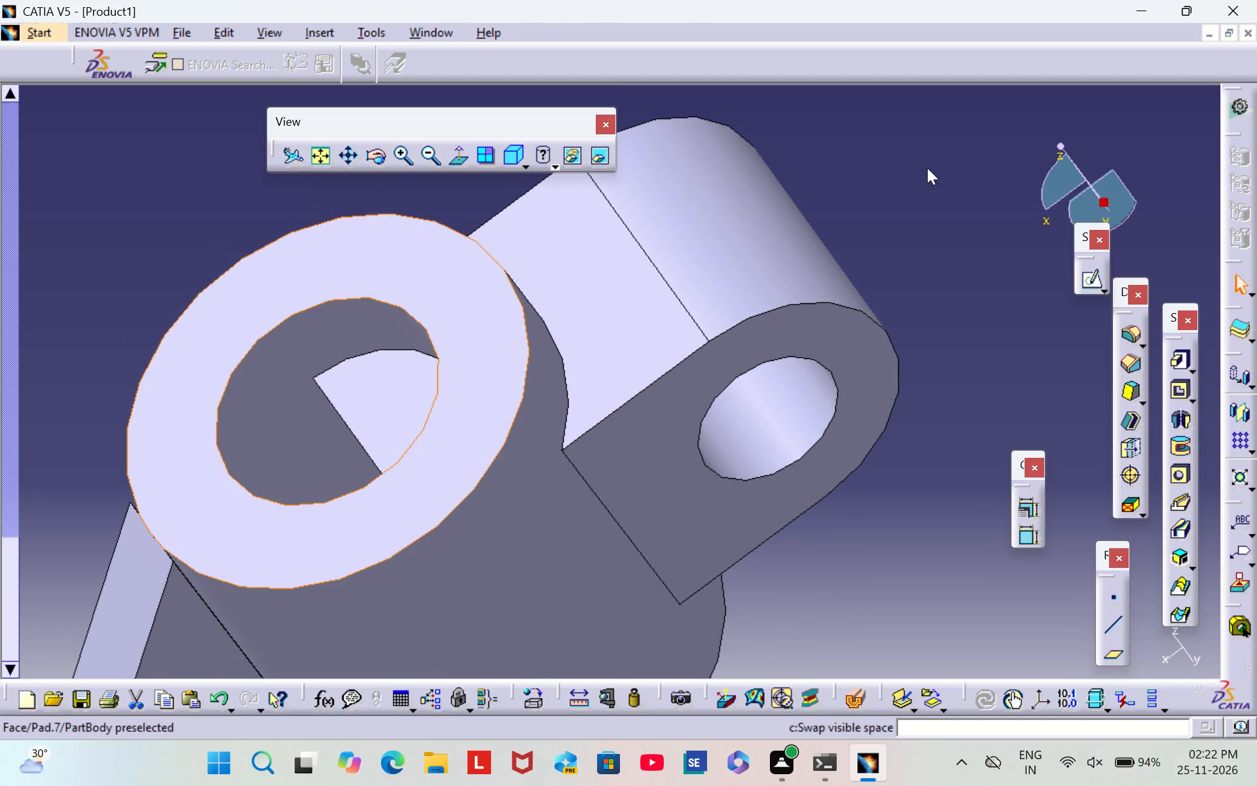
{"action": "left_click", "coordinate": [1092, 281]}
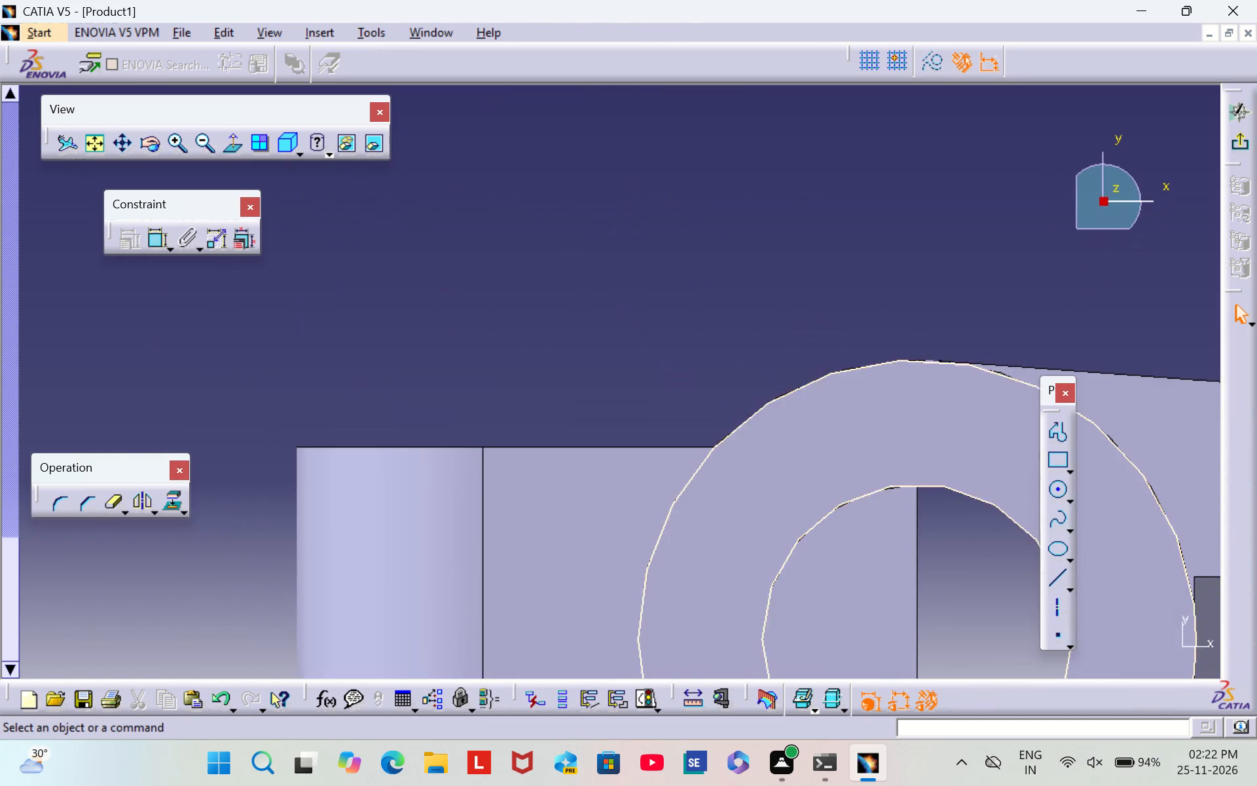
{"action": "middle_click_drag", "start_coordinate": [928, 502], "coordinate": [900, 278]}
{"action": "scroll", "coordinate": [920, 468], "scroll_direction": "down", "scroll_amount": 1}
{"action": "left_click", "coordinate": [1059, 458]}
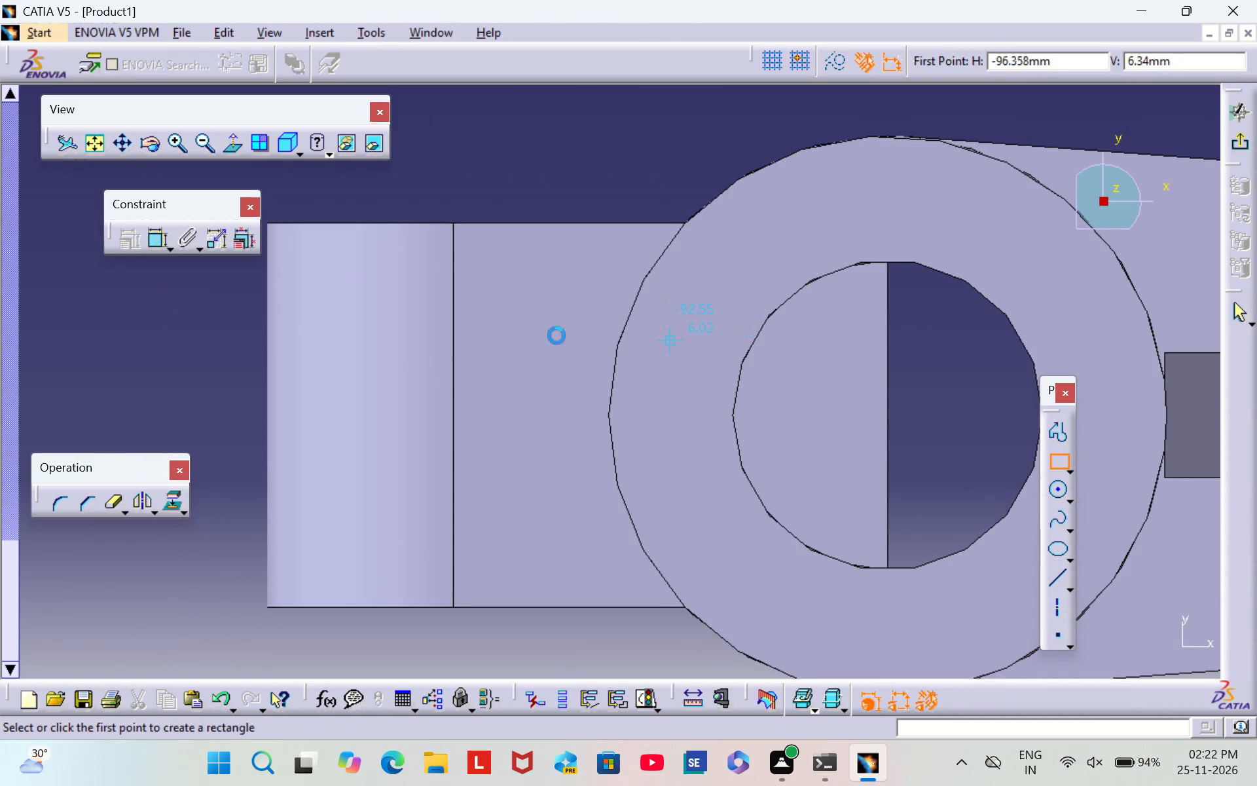
{"action": "left_click", "coordinate": [266, 351]}
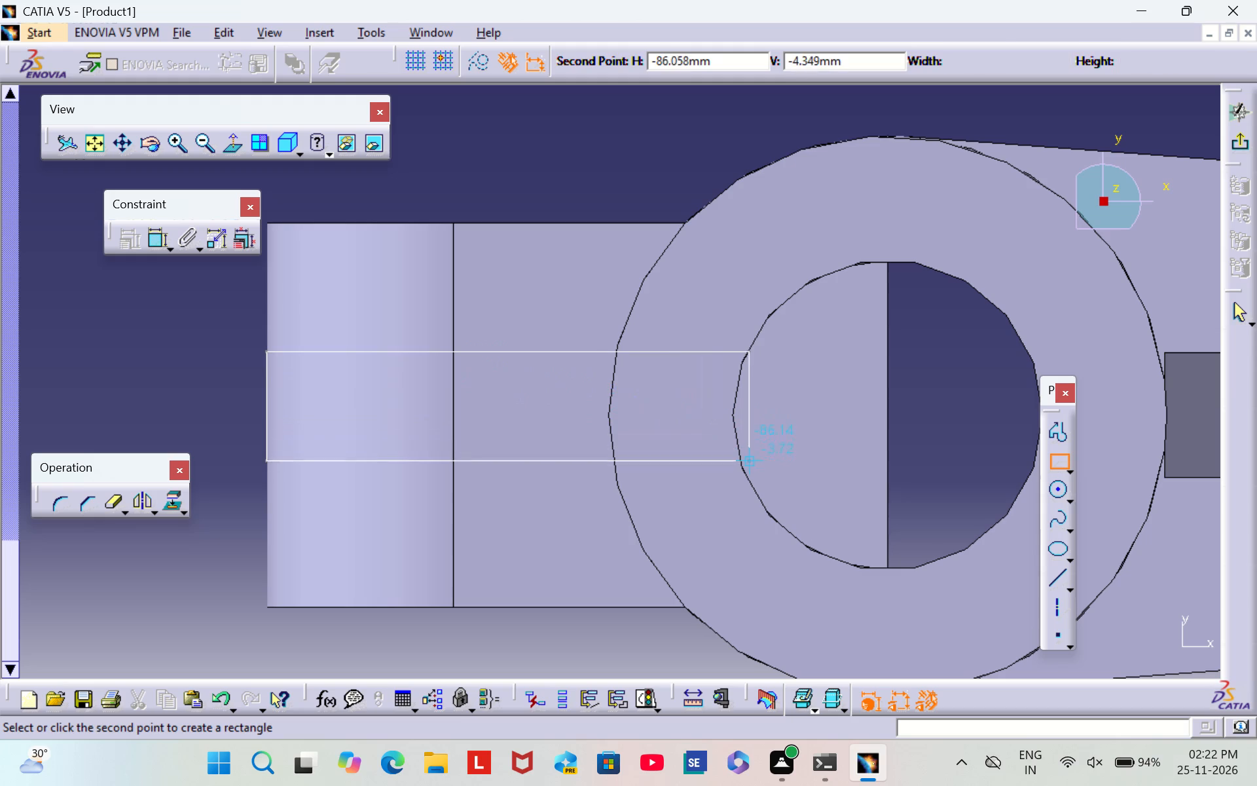
{"action": "left_click", "coordinate": [753, 473]}
{"action": "left_click", "coordinate": [572, 681]}
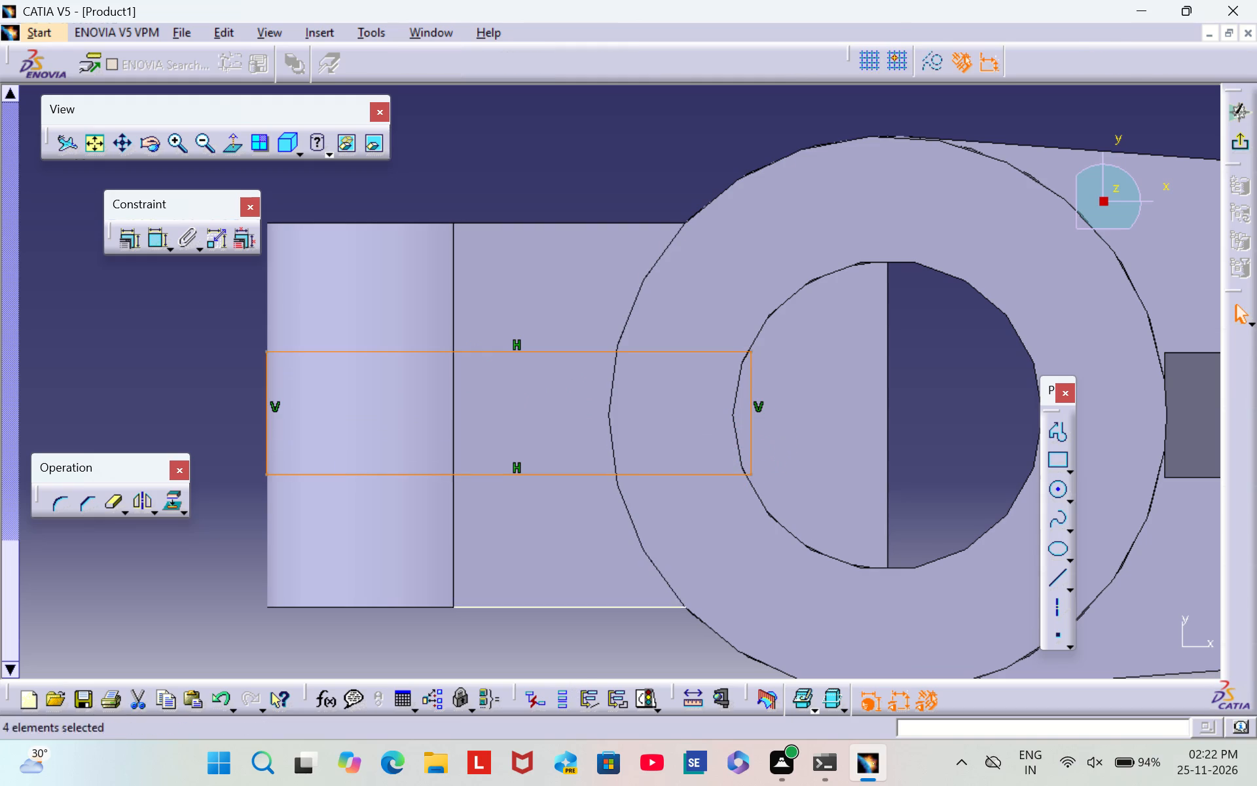
{"action": "left_click", "coordinate": [113, 344]}
Move the rectangle's outer vertical edge outward past the block's rounded end.
{"action": "left_click_drag", "start_coordinate": [267, 405], "coordinate": [234, 410]}
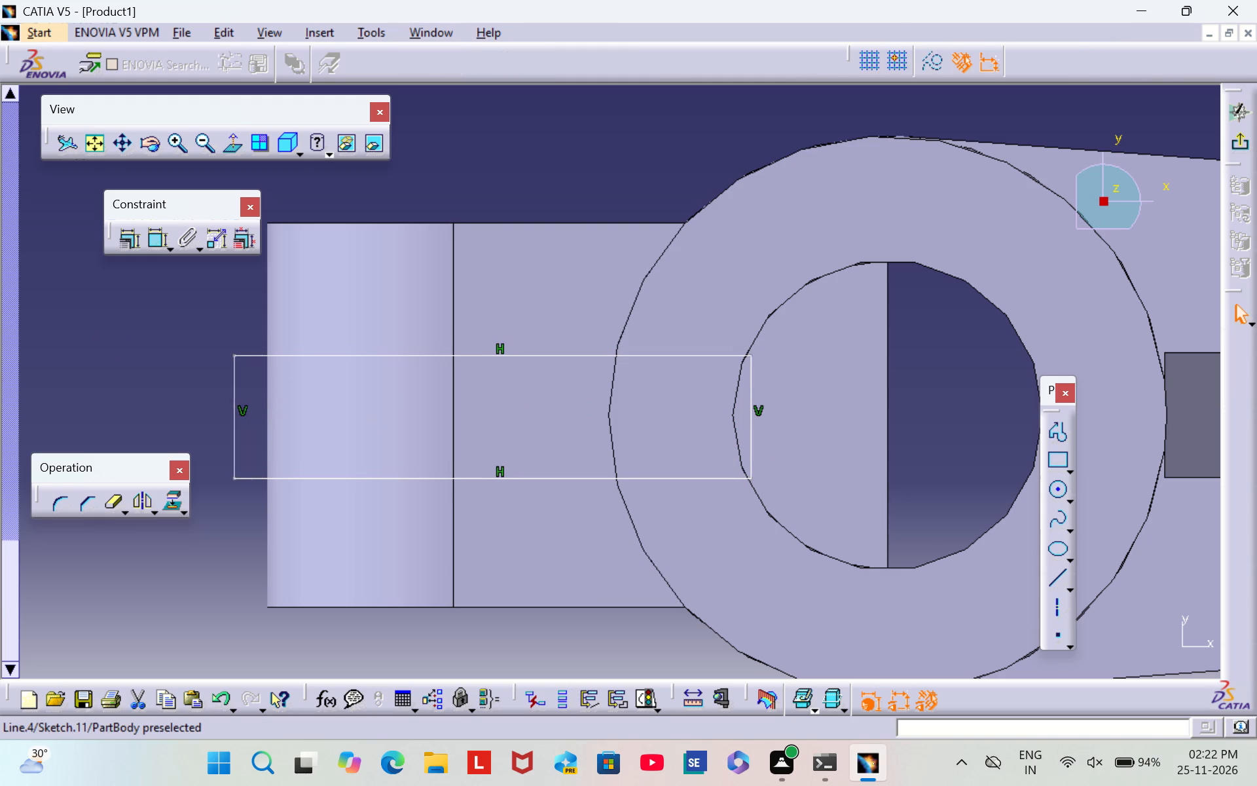
{"action": "left_click_drag", "start_coordinate": [234, 410], "coordinate": [215, 402]}
{"action": "left_click", "coordinate": [101, 315]}
Dimension the rectangle's inner vertical edge and set its length to 5 mm.
{"action": "left_click", "coordinate": [147, 246]}
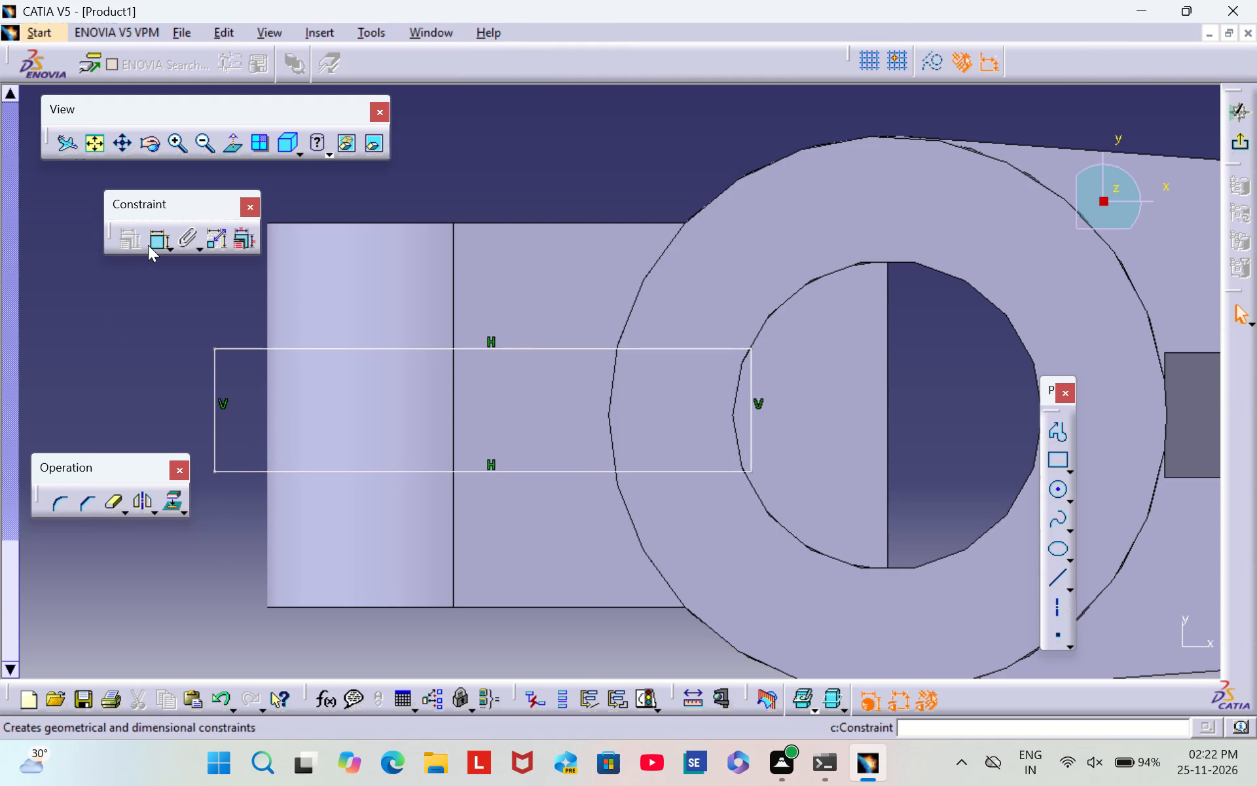
{"action": "left_click", "coordinate": [751, 419]}
{"action": "left_click", "coordinate": [820, 407]}
{"action": "double_click", "coordinate": [819, 401]}
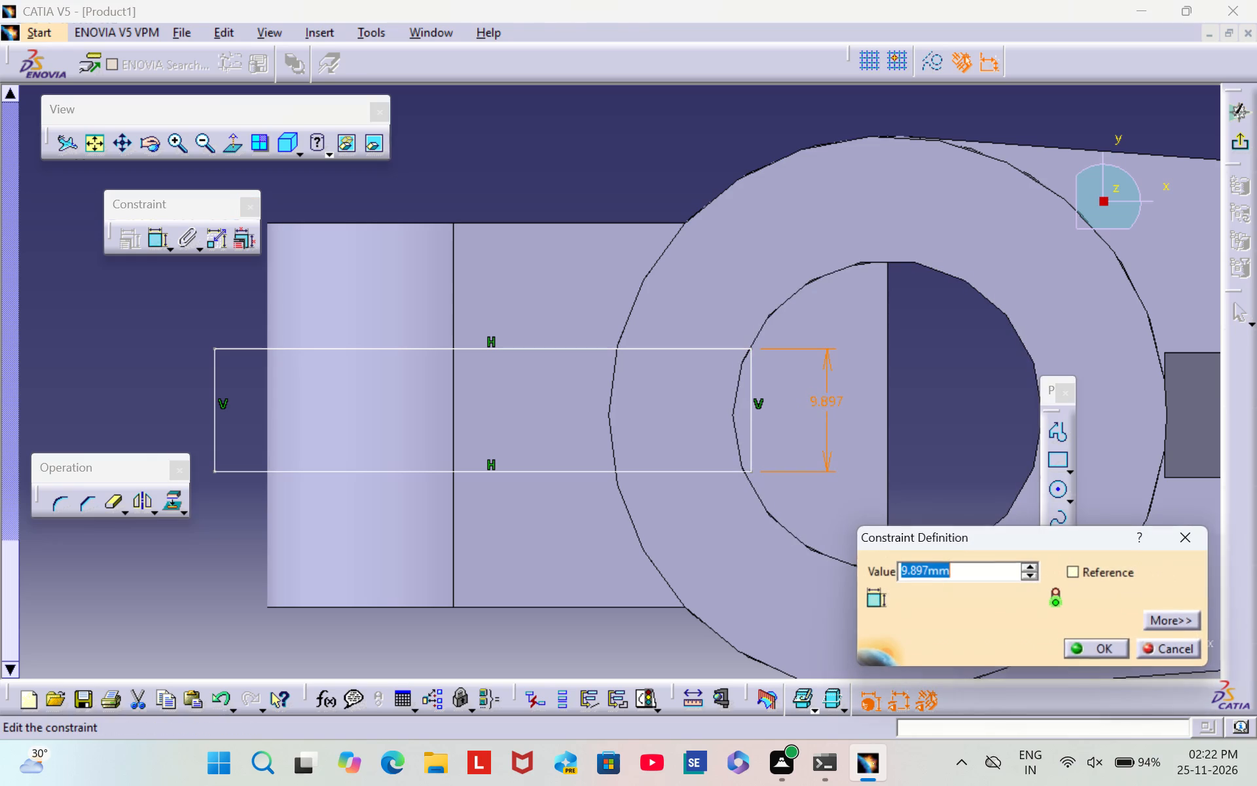
{"action": "key", "text": "BackSpace"}
{"action": "key", "text": "5"}
{"action": "key", "text": "Return"}
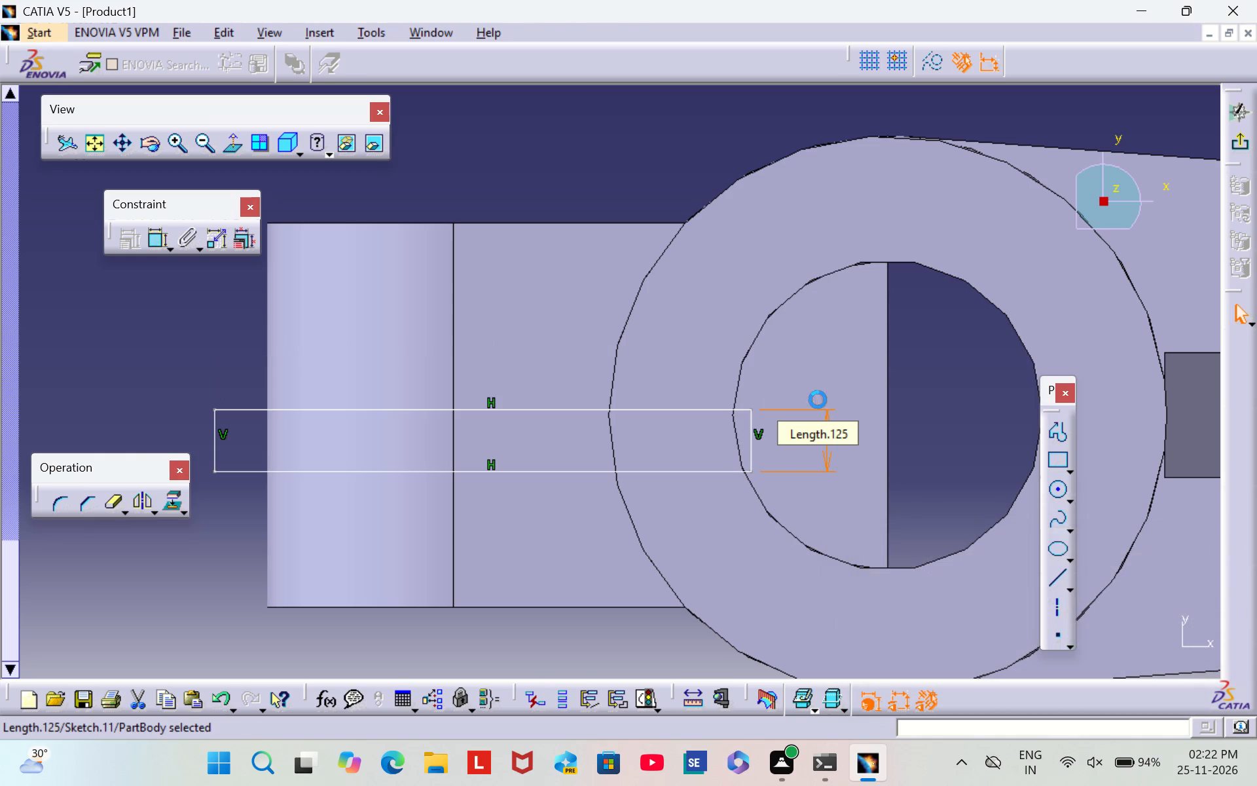
{"action": "left_click", "coordinate": [848, 381]}
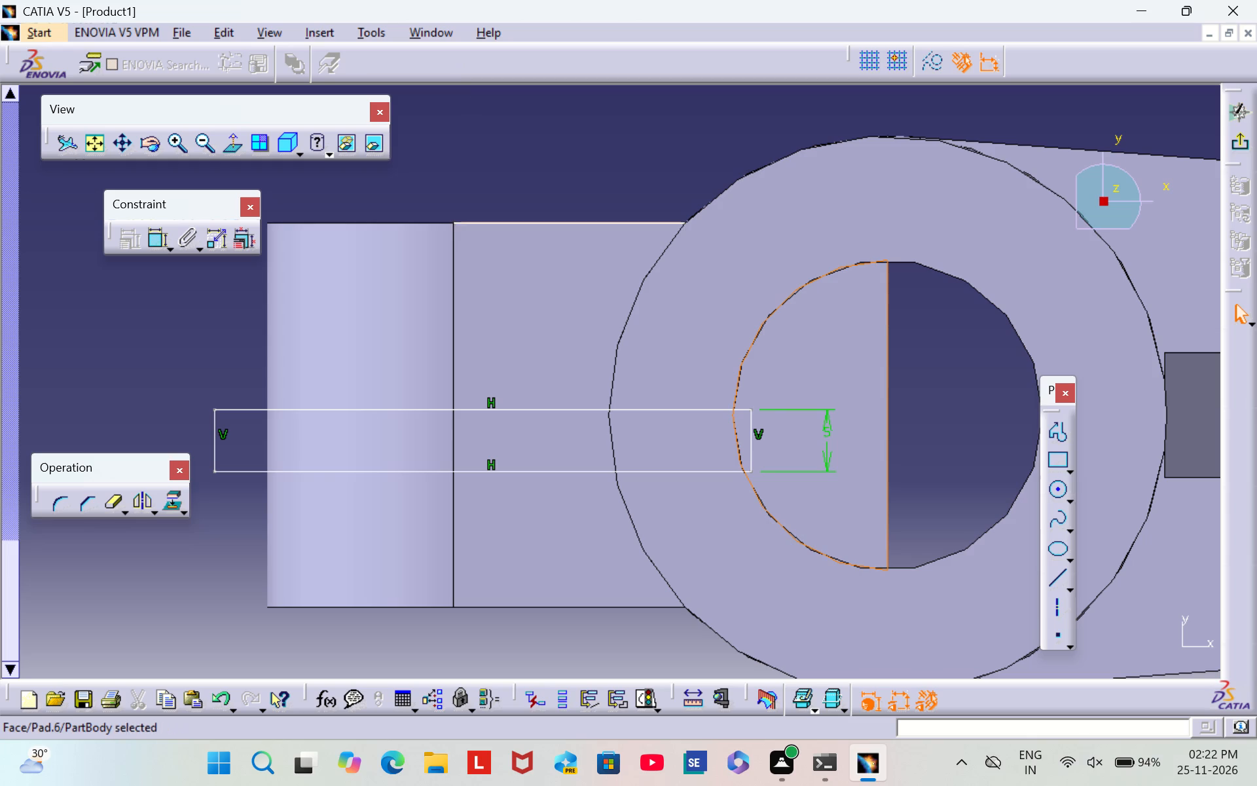
{"action": "left_click", "coordinate": [640, 170]}
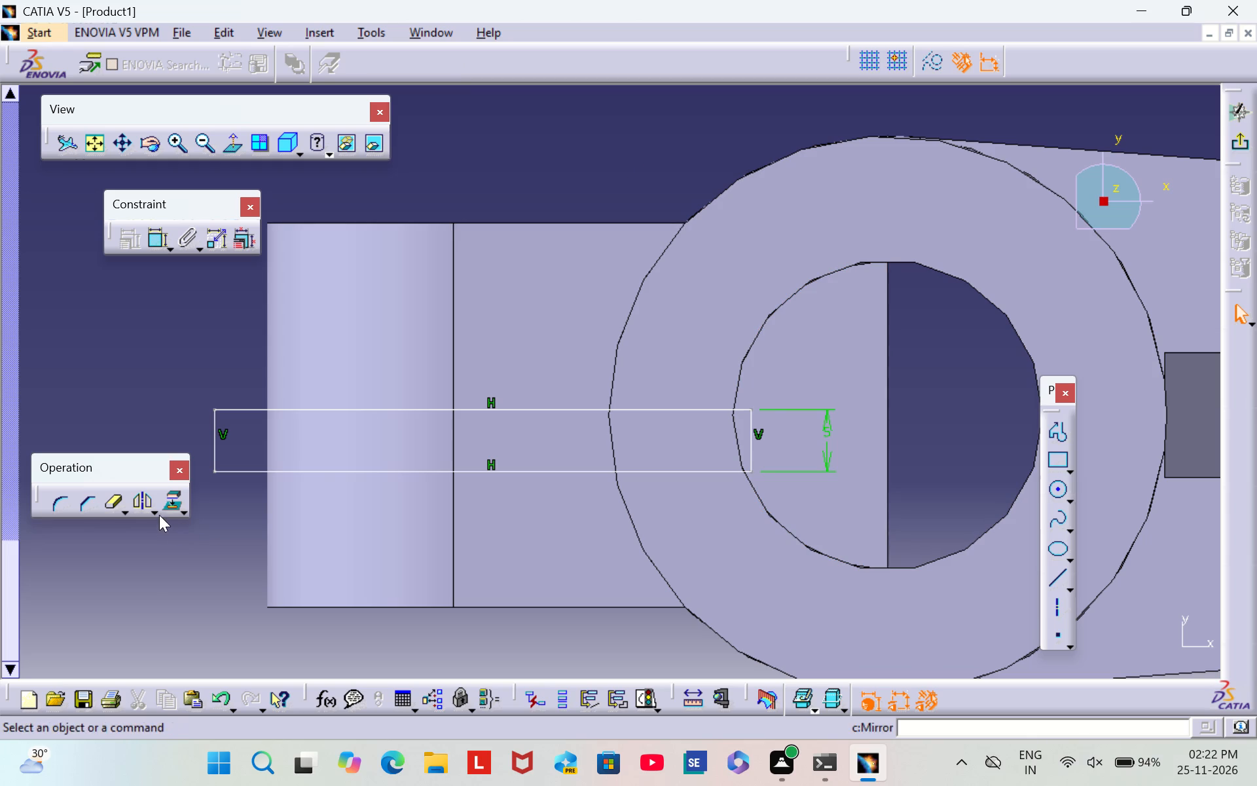
Project the hollow cylinder's circular bore edge into the rectangle sketch.
{"action": "left_click", "coordinate": [165, 508]}
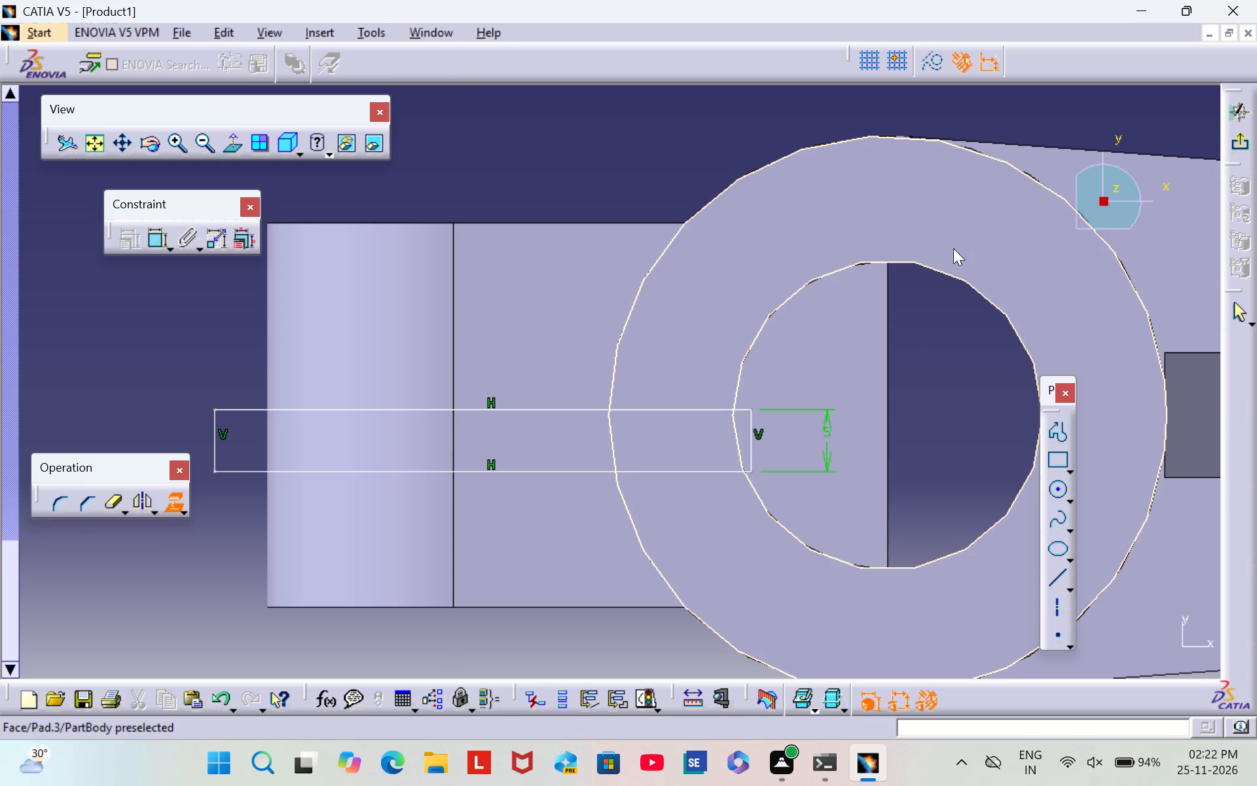
{"action": "left_click", "coordinate": [966, 548]}
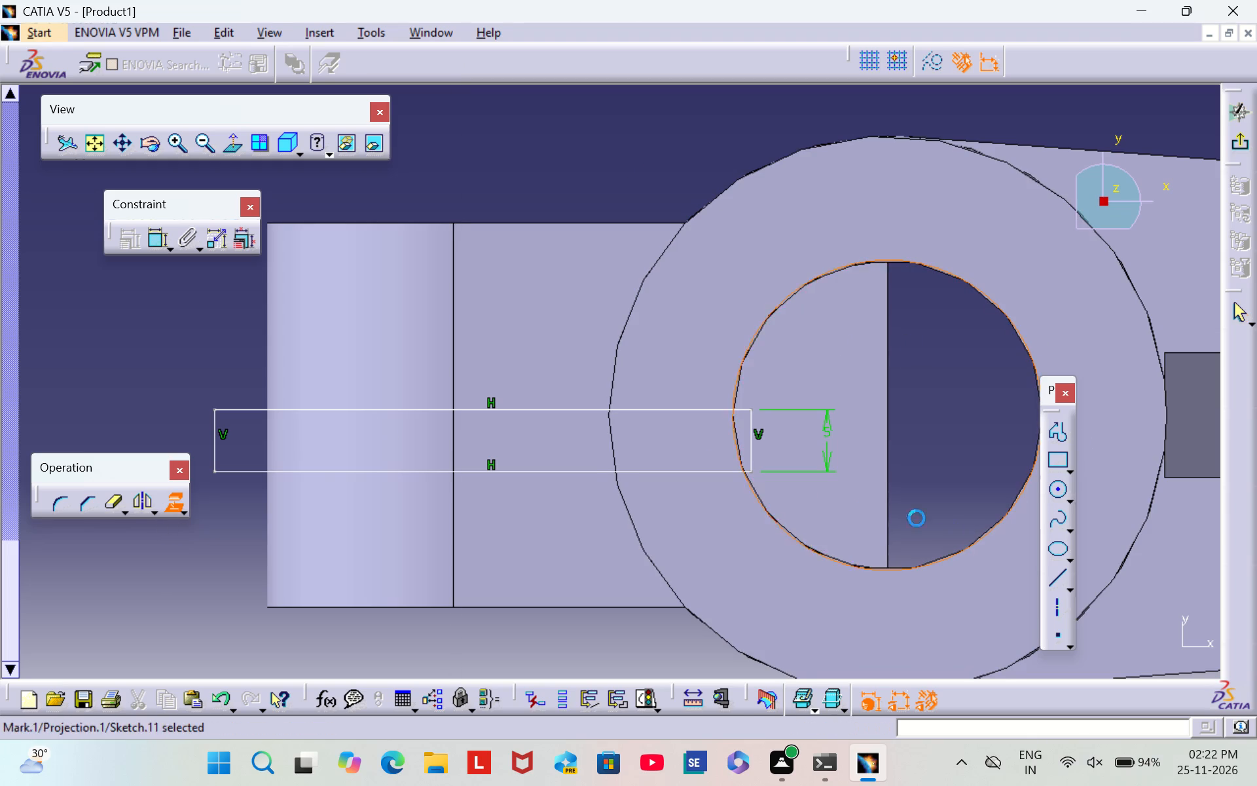
{"action": "left_click", "coordinate": [570, 143]}
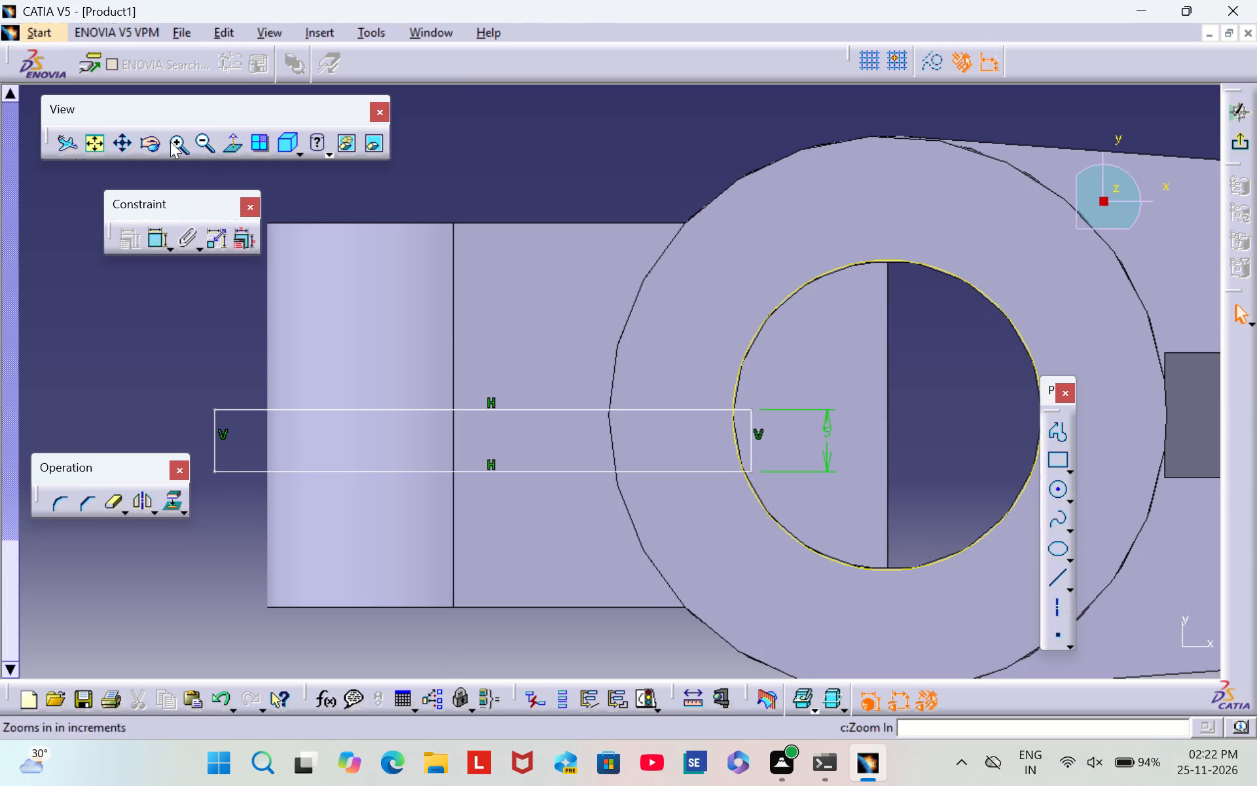
{"action": "left_click", "coordinate": [173, 141]}
{"action": "middle_click_drag", "start_coordinate": [646, 568], "coordinate": [619, 460]}
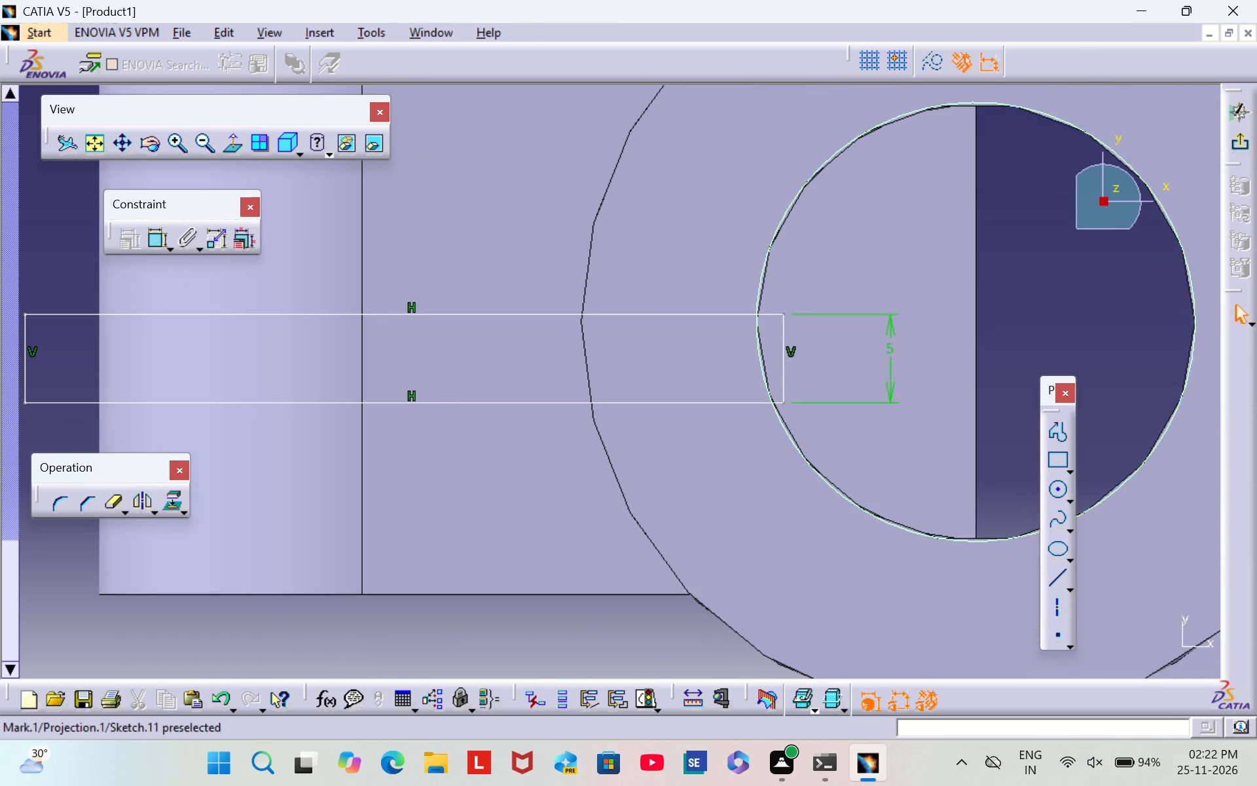
Delete the projected bore circle from the rectangle sketch.
{"action": "right_click", "coordinate": [775, 233]}
{"action": "left_click", "coordinate": [864, 503]}
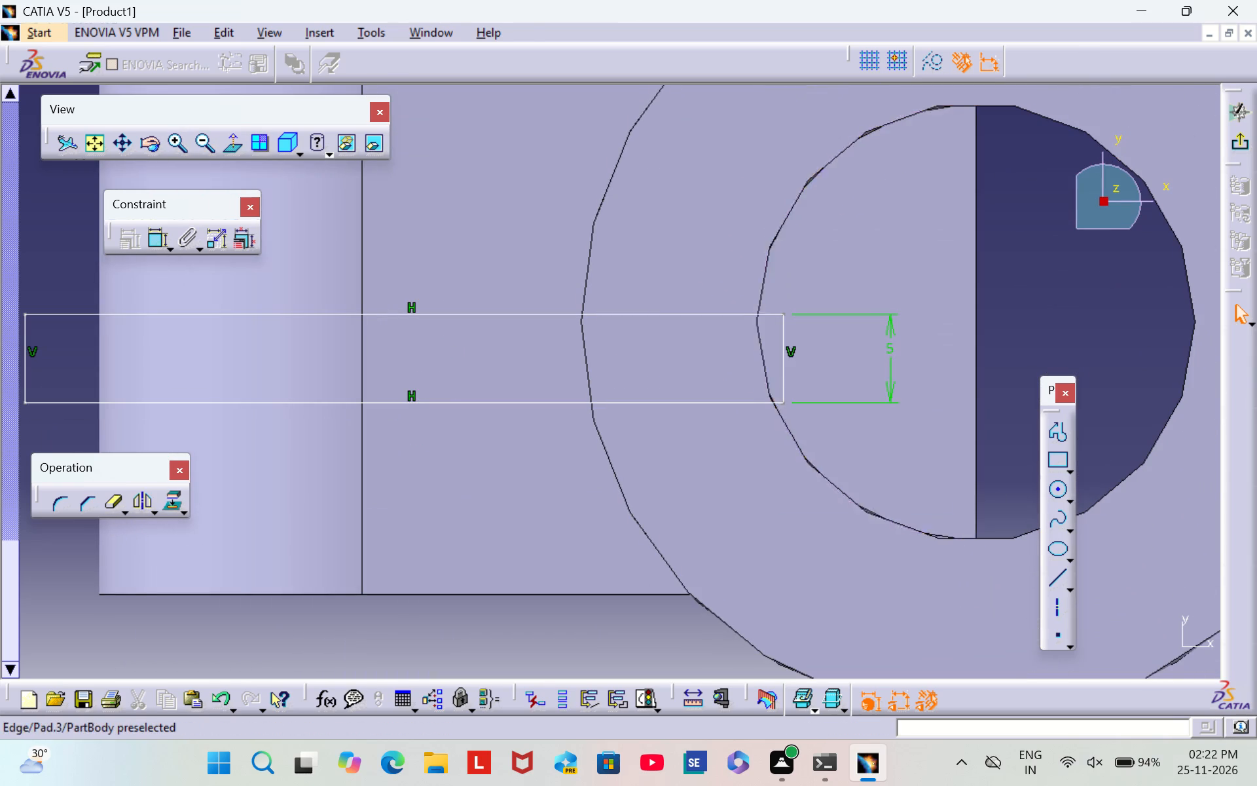
Constrain the rectangle's two long horizontal edges symmetric about the sketch's horizontal axis, and exit the sketch.
{"action": "left_click", "coordinate": [209, 152]}
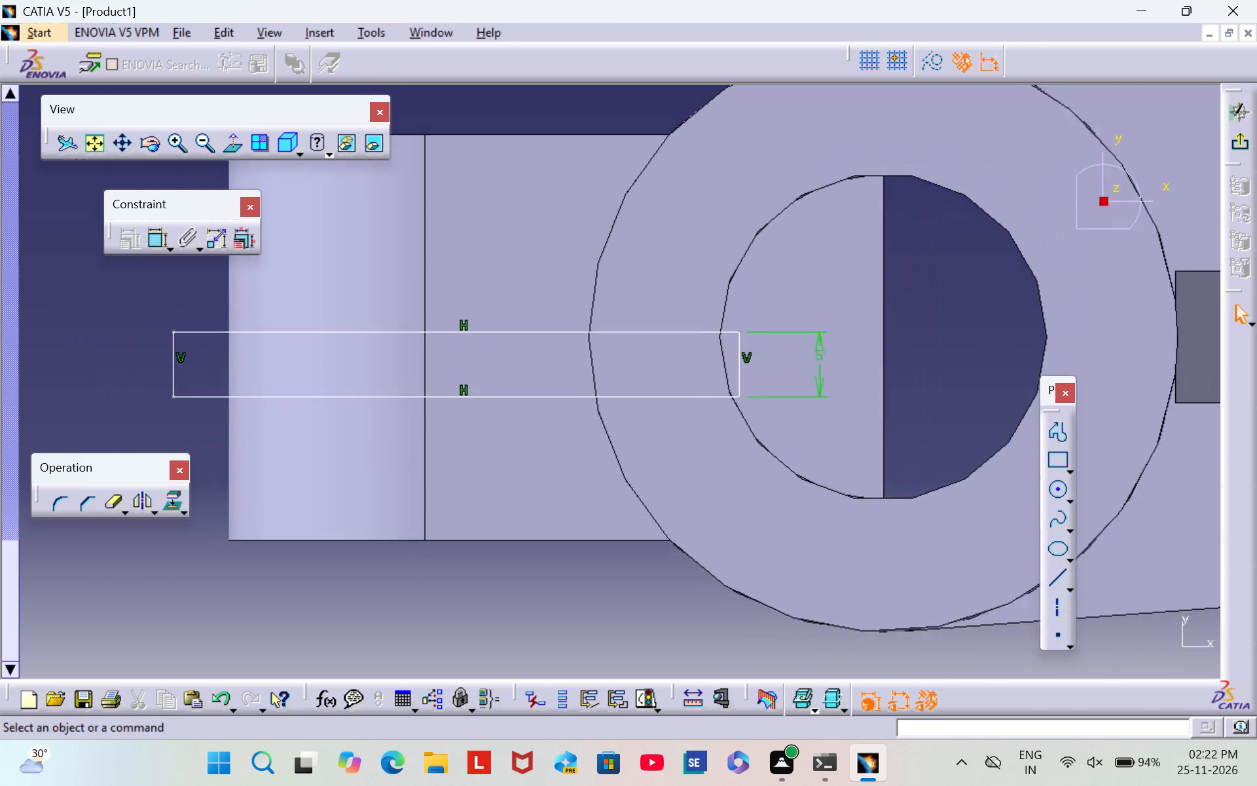
{"action": "middle_click_drag", "start_coordinate": [861, 371], "coordinate": [733, 451]}
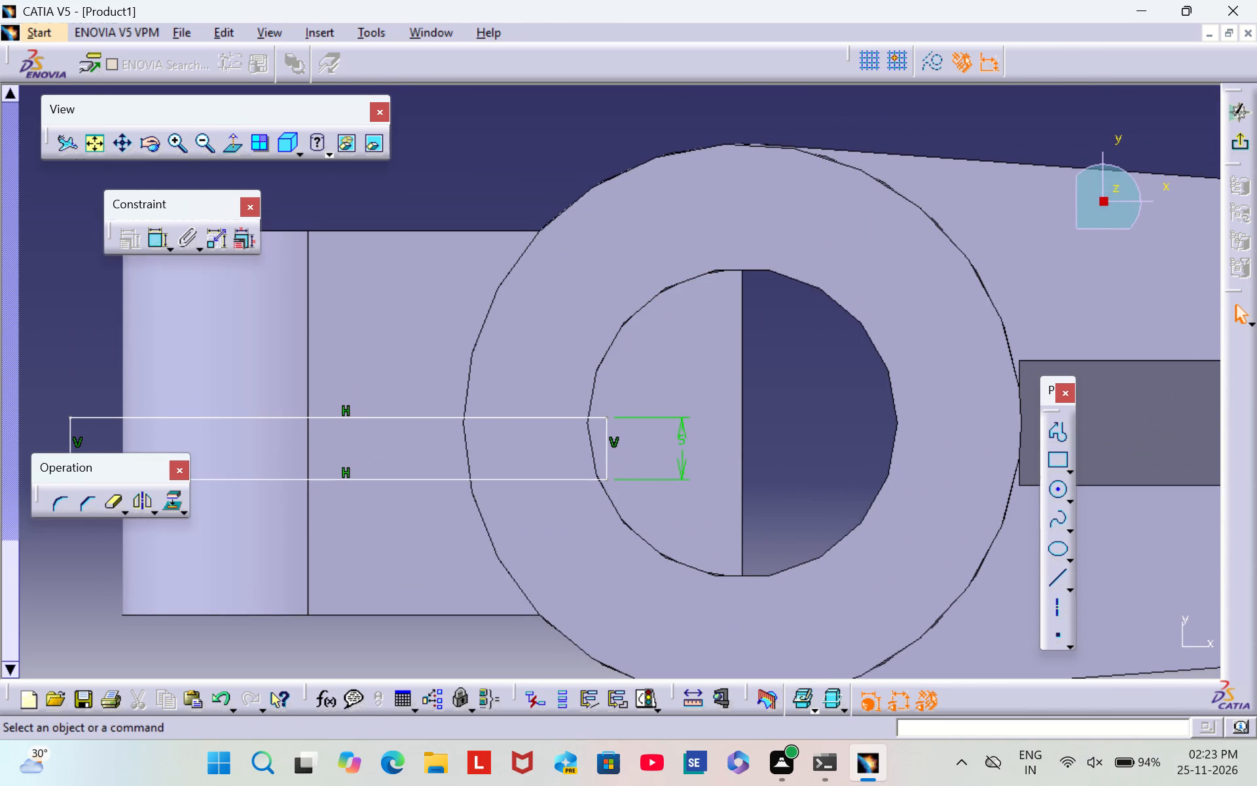
{"action": "triple_click", "coordinate": [206, 149]}
{"action": "double_click", "coordinate": [204, 147]}
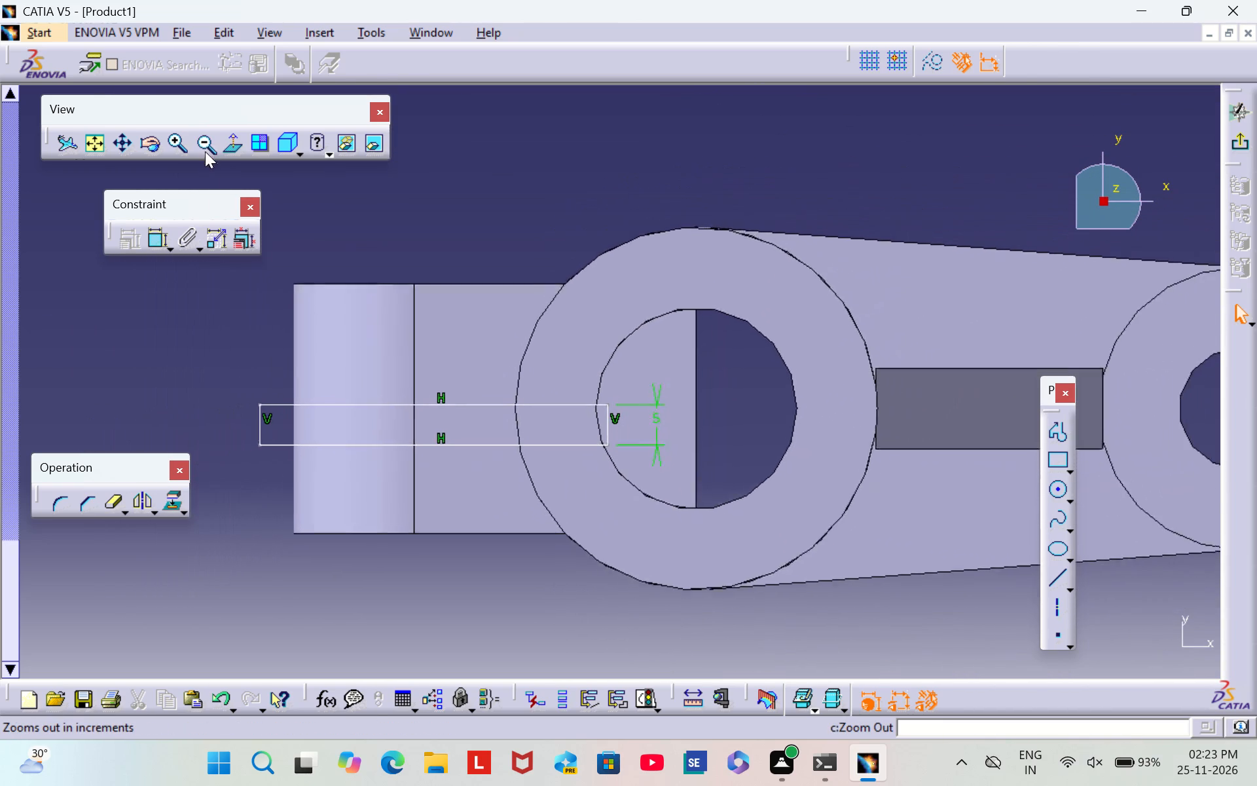
{"action": "middle_click_drag", "start_coordinate": [575, 666], "coordinate": [539, 595]}
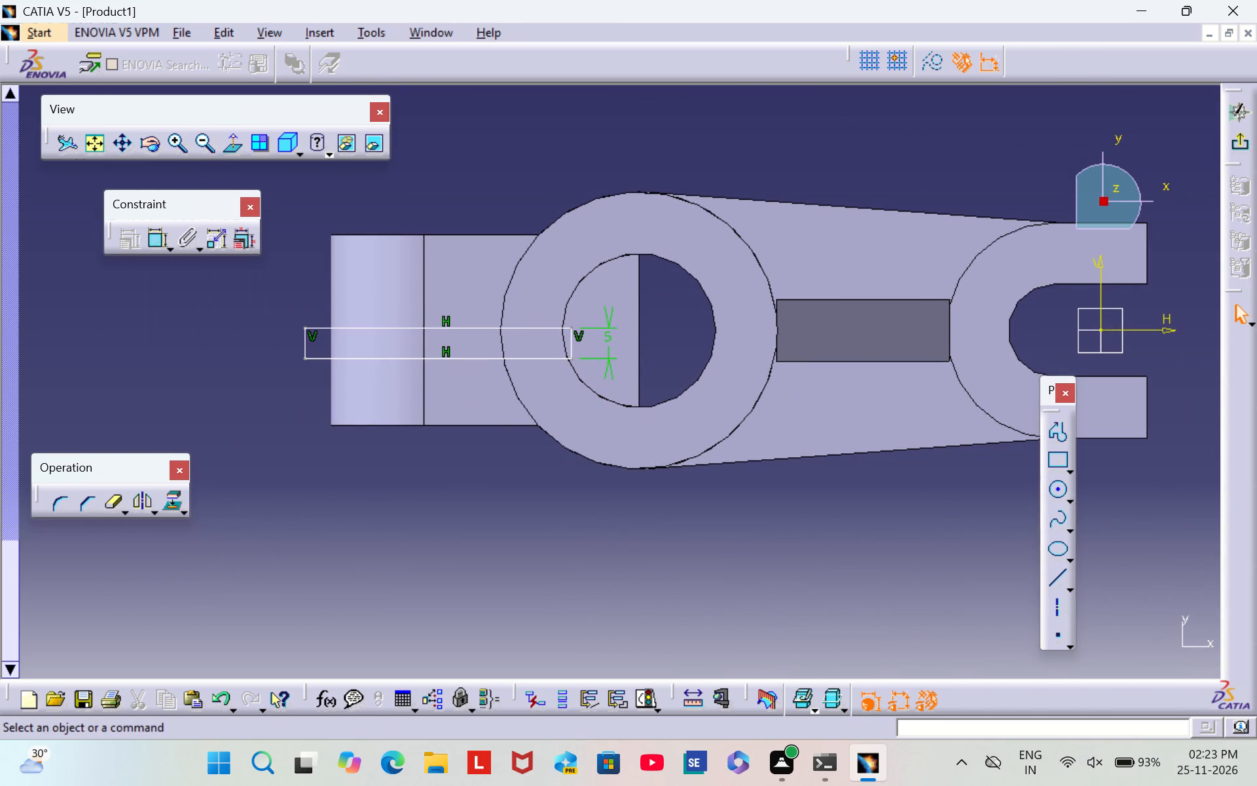
{"action": "double_click", "coordinate": [156, 245]}
{"action": "left_click", "coordinate": [365, 328]}
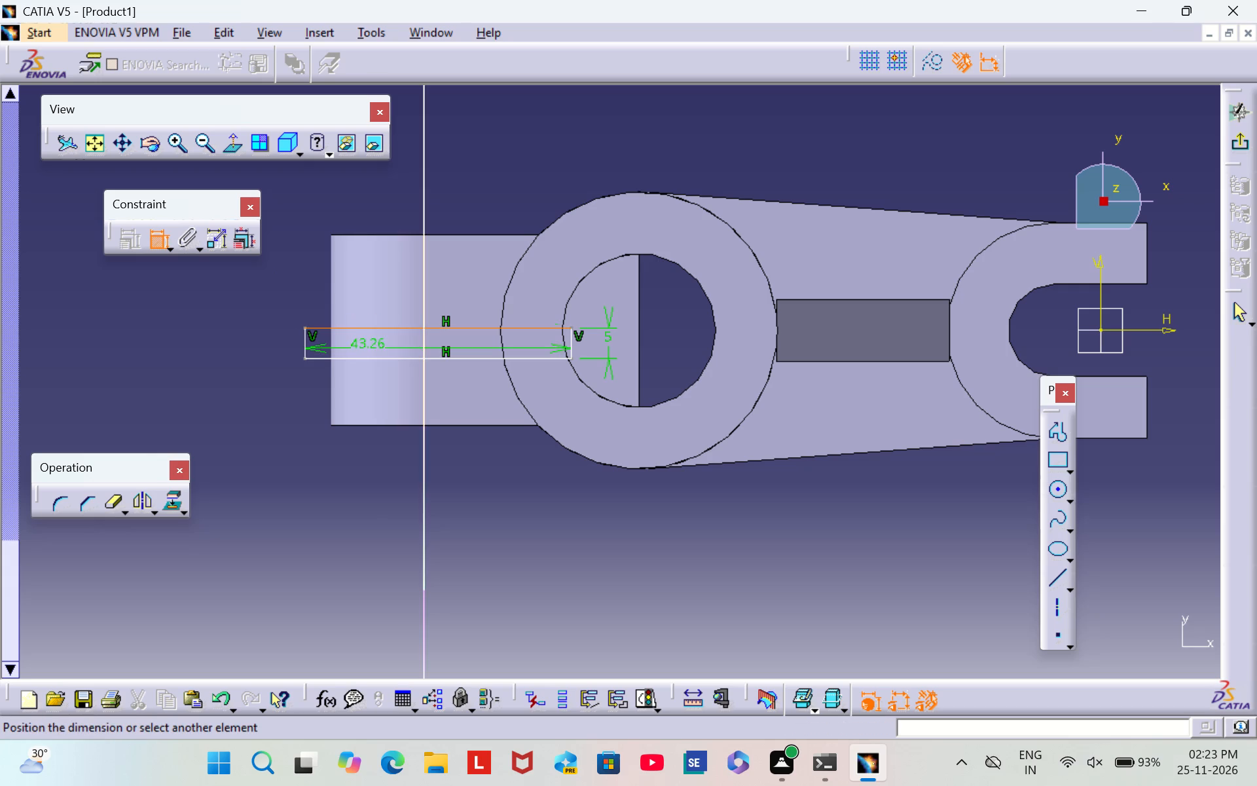
{"action": "left_click", "coordinate": [359, 356]}
{"action": "right_click", "coordinate": [666, 320]}
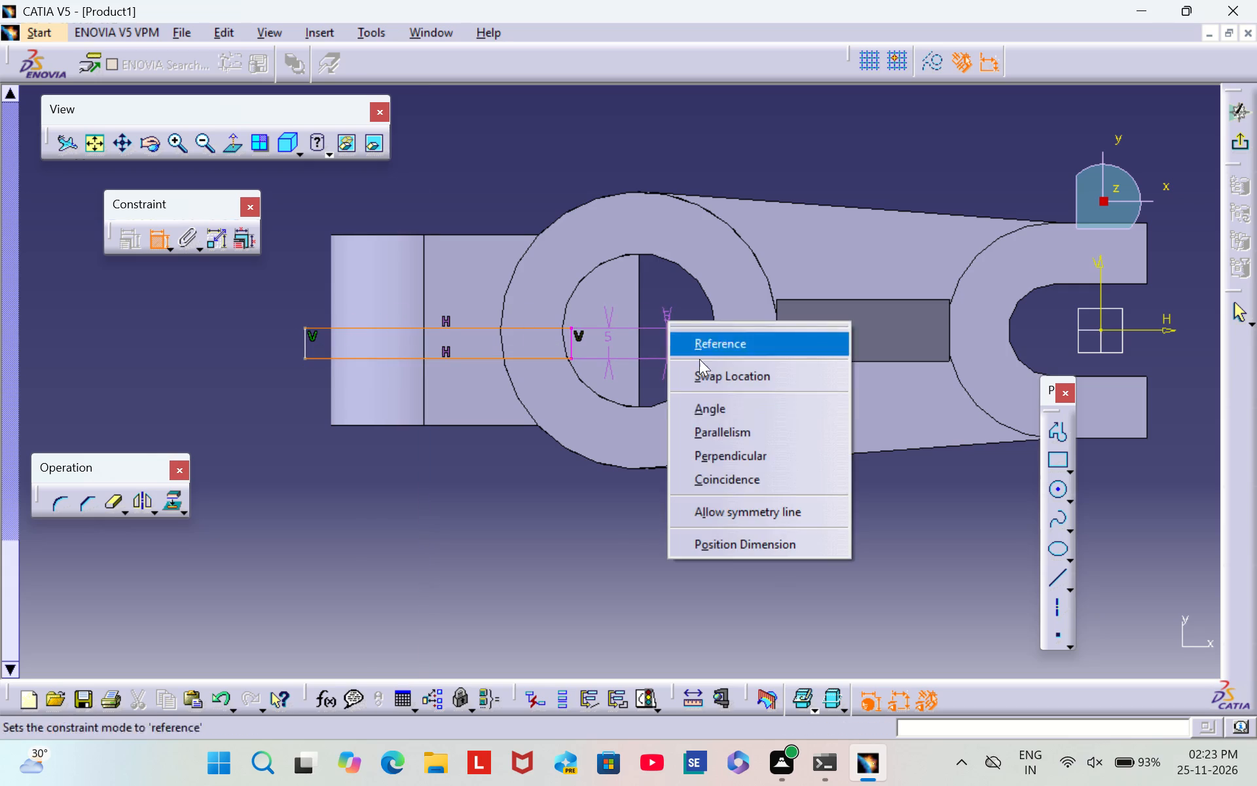
{"action": "left_click", "coordinate": [725, 504]}
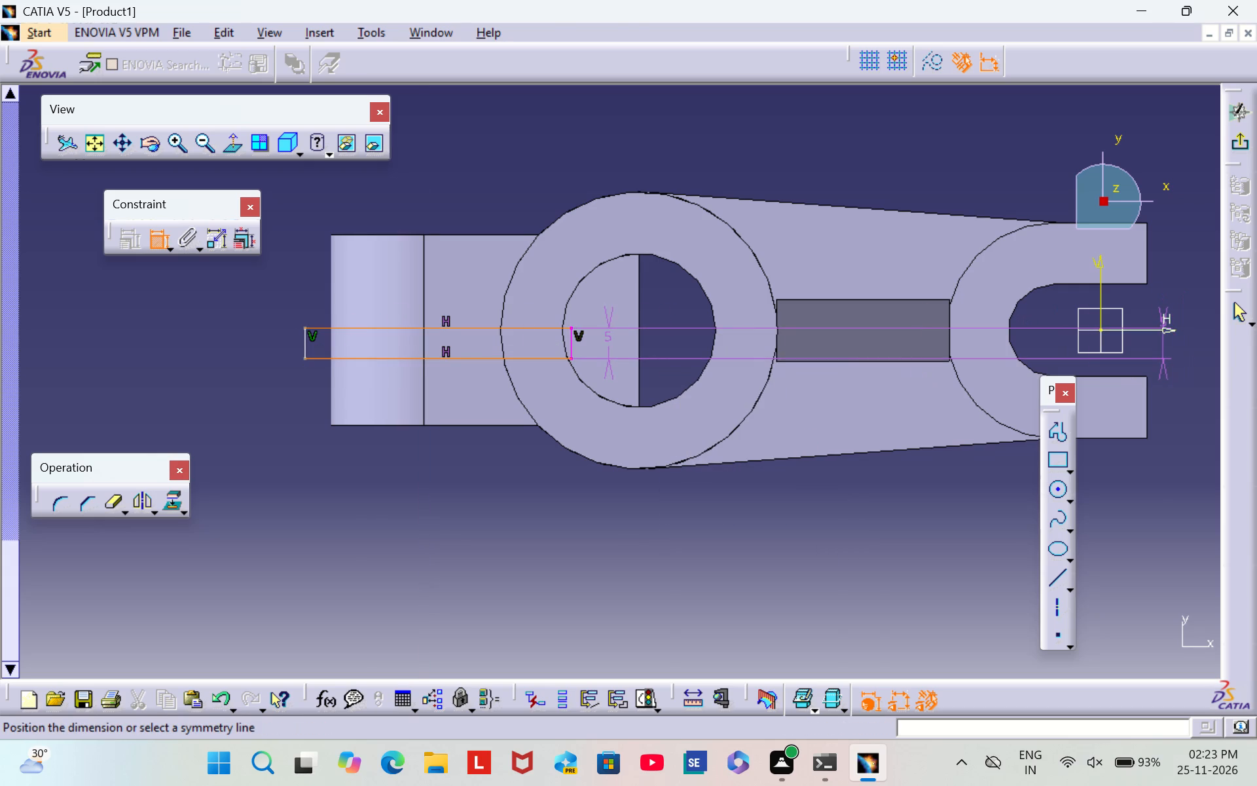
{"action": "left_click", "coordinate": [1161, 329]}
{"action": "left_click", "coordinate": [1243, 147]}
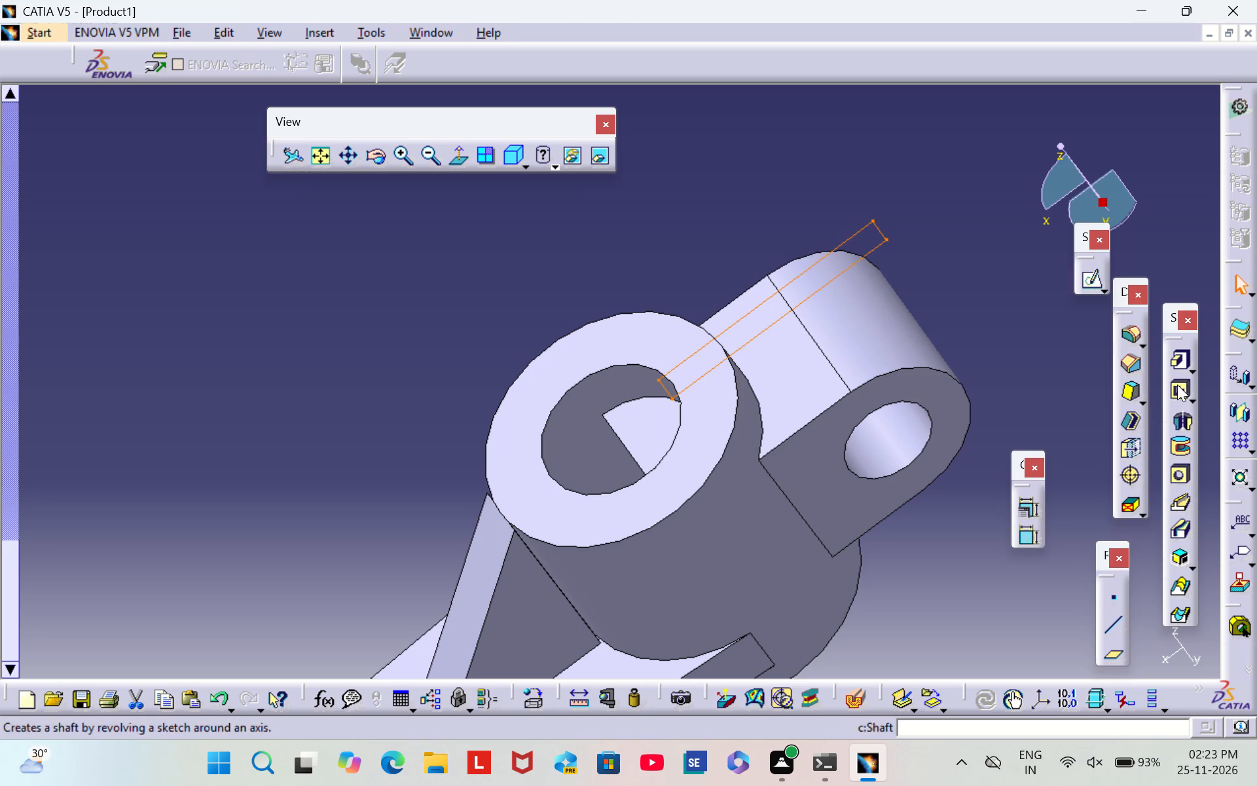
Cut the slot rectangle as a pocket with type Up to last through the cylinder wall and the round-ended block.
{"action": "left_click", "coordinate": [1177, 384]}
{"action": "middle_click_drag", "start_coordinate": [896, 607], "coordinate": [829, 512]}
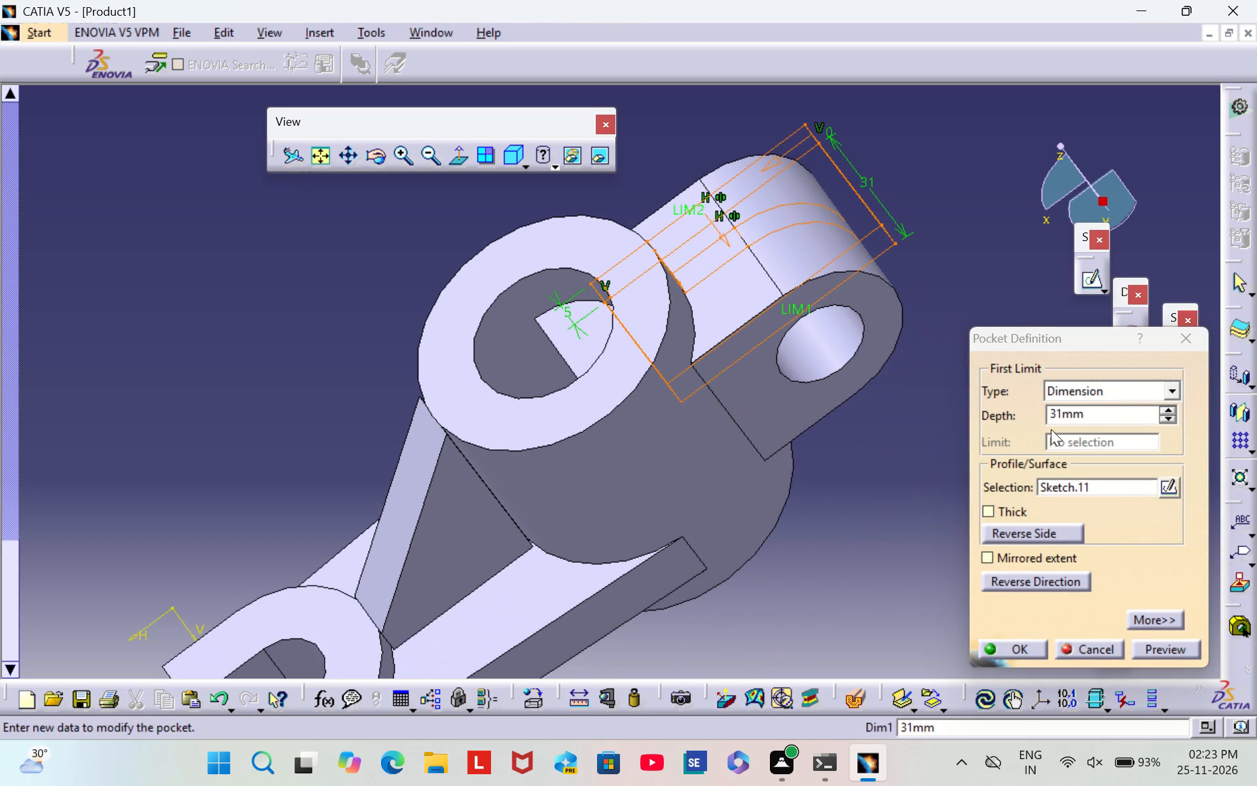
{"action": "left_click", "coordinate": [1087, 387]}
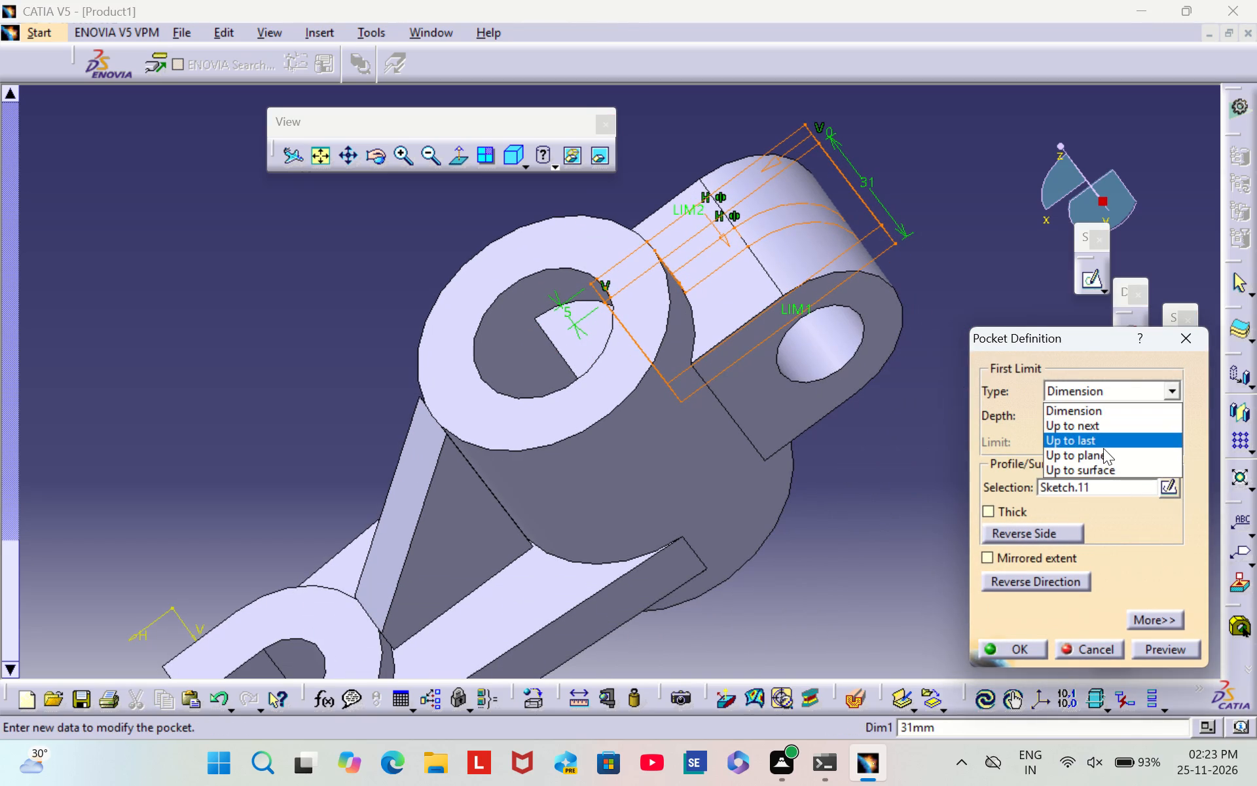
{"action": "left_click", "coordinate": [1103, 442]}
{"action": "middle_click_drag", "start_coordinate": [902, 506], "coordinate": [892, 497]}
{"action": "scroll", "coordinate": [900, 504], "scroll_direction": "down", "scroll_amount": 1}
{"action": "right_click_drag", "start_coordinate": [900, 504], "coordinate": [892, 497]}
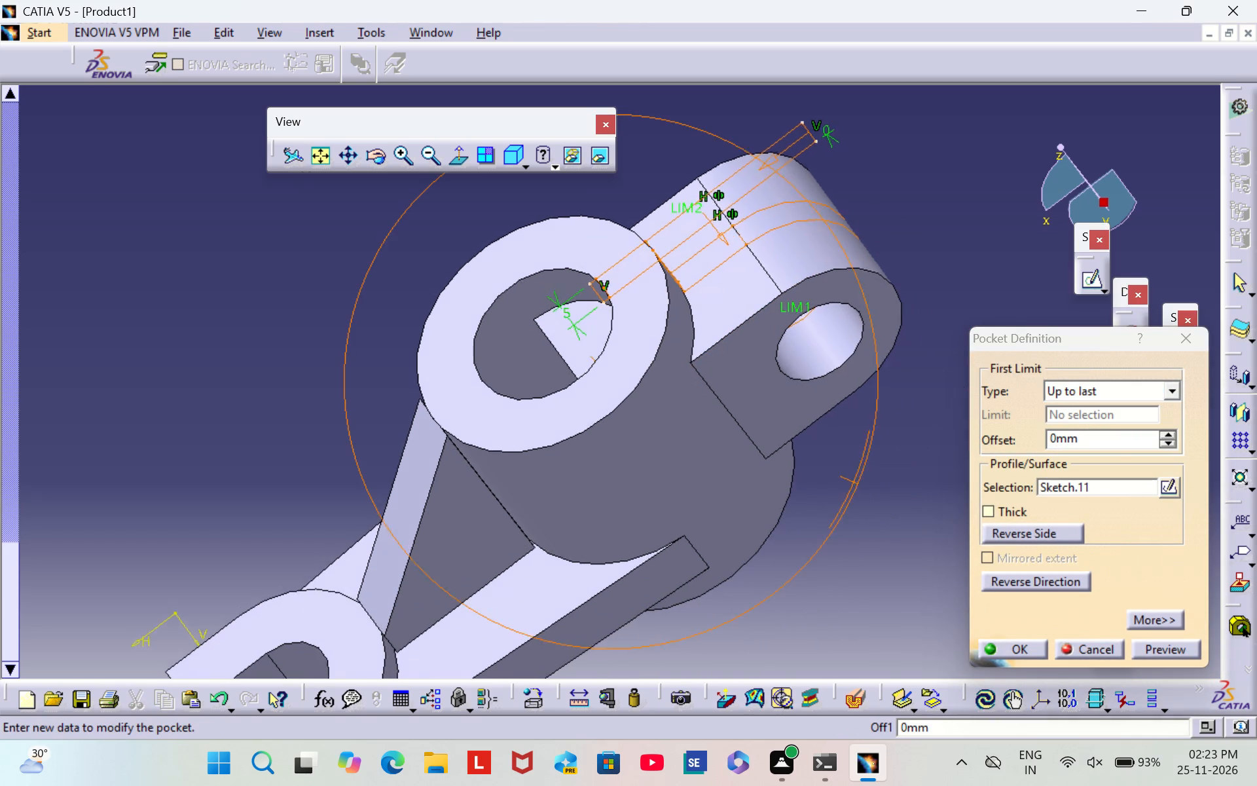
{"action": "right_click_drag", "start_coordinate": [892, 497], "coordinate": [862, 367]}
{"action": "middle_click_drag", "start_coordinate": [892, 497], "coordinate": [862, 367]}
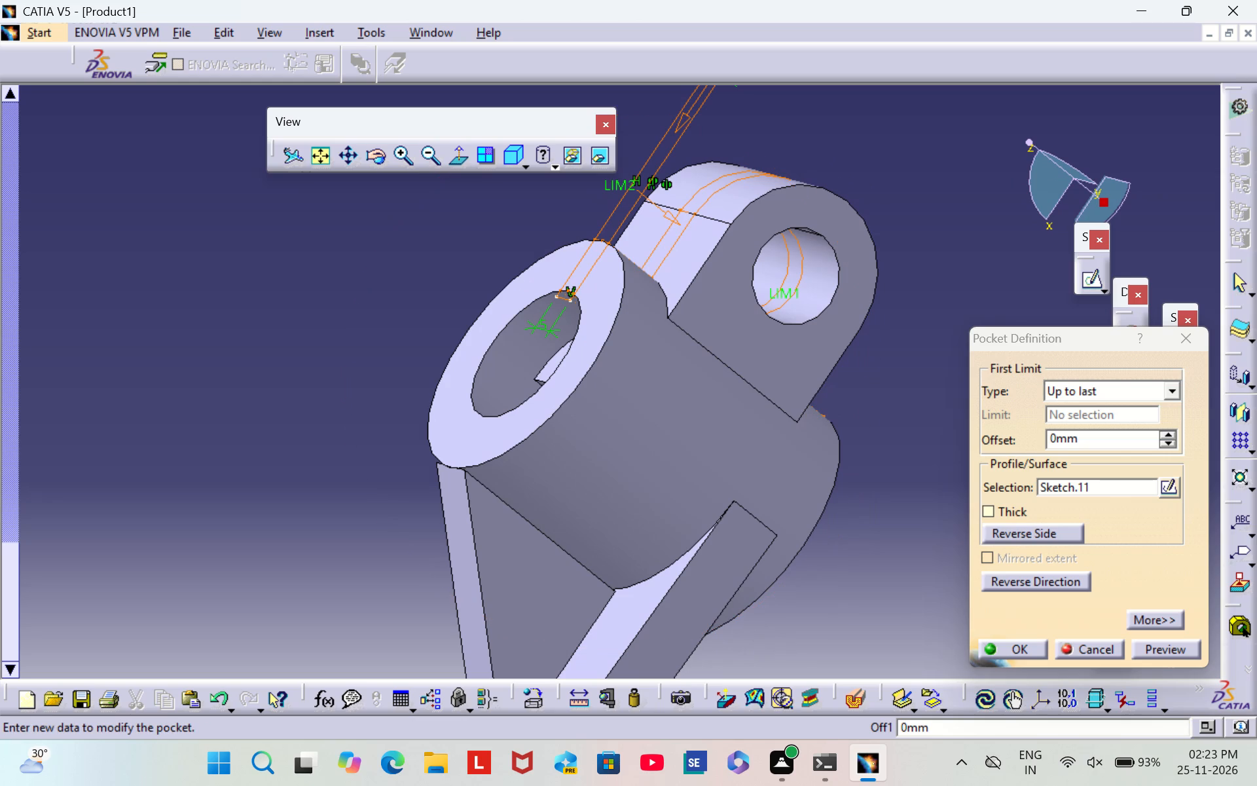
{"action": "left_click", "coordinate": [1022, 650]}
{"action": "left_click", "coordinate": [959, 283]}
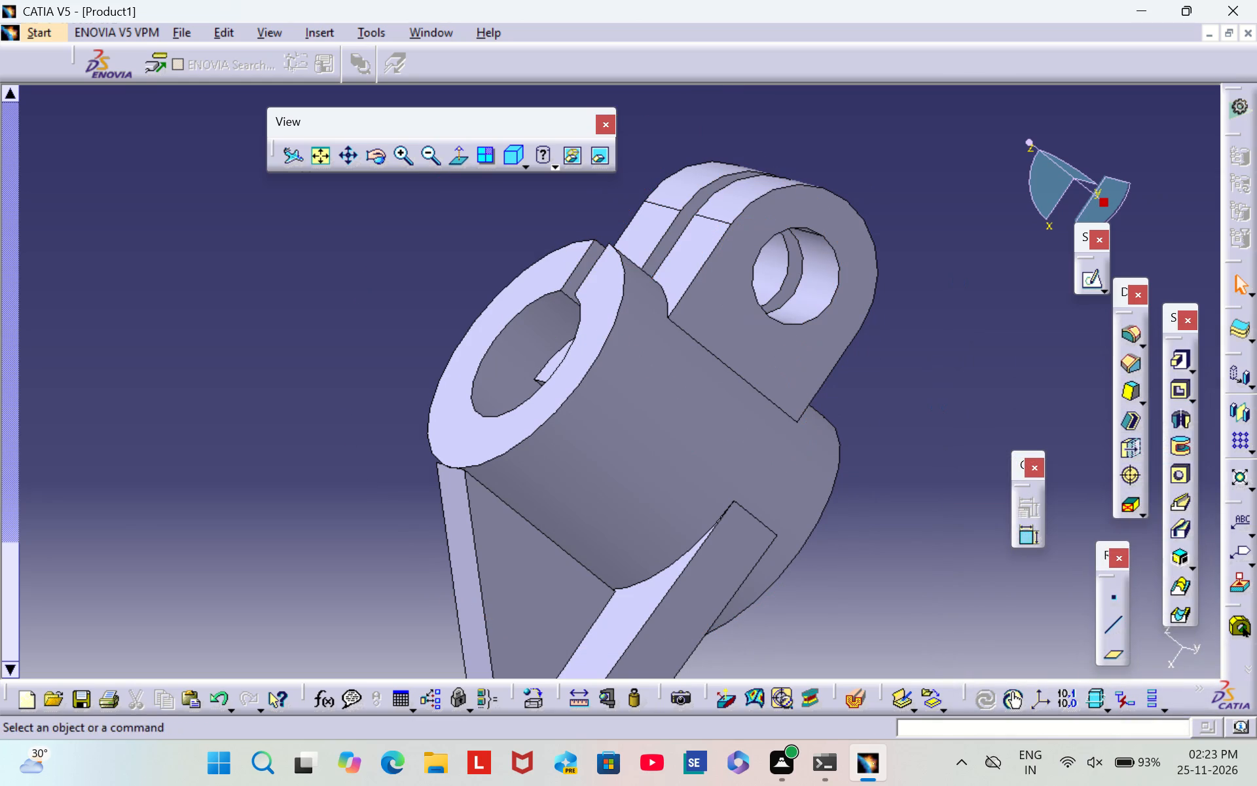
Sketch on the hollow cylinder's top face, project its circular bore edge, and exit the sketch.
{"action": "scroll", "coordinate": [232, 408], "scroll_direction": "down", "scroll_amount": 2}
{"action": "middle_click_drag", "start_coordinate": [232, 408], "coordinate": [618, 381]}
{"action": "right_click_drag", "start_coordinate": [232, 408], "coordinate": [618, 381]}
{"action": "middle_click_drag", "start_coordinate": [826, 389], "coordinate": [787, 417]}
{"action": "scroll", "coordinate": [826, 389], "scroll_direction": "down", "scroll_amount": 1}
{"action": "right_click_drag", "start_coordinate": [826, 390], "coordinate": [787, 417]}
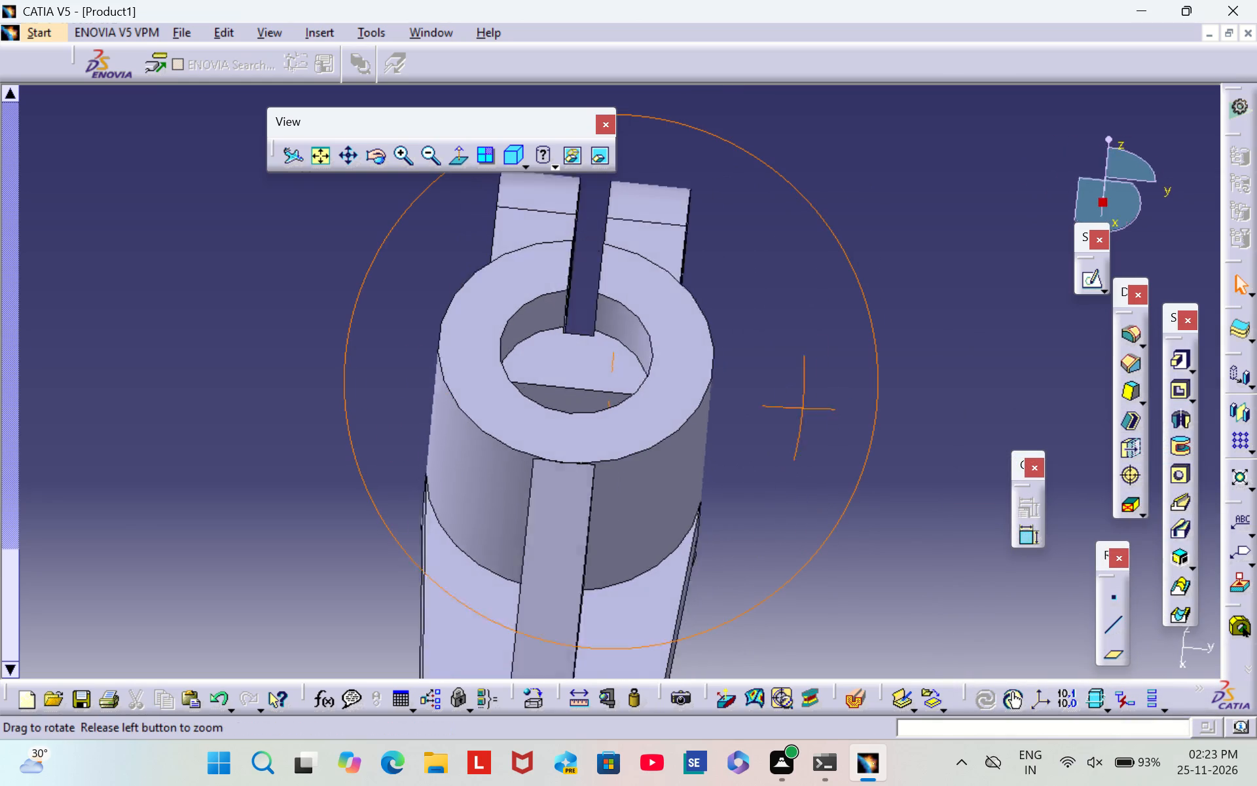
{"action": "middle_click_drag", "start_coordinate": [787, 417], "coordinate": [784, 502]}
{"action": "right_click_drag", "start_coordinate": [787, 417], "coordinate": [784, 502]}
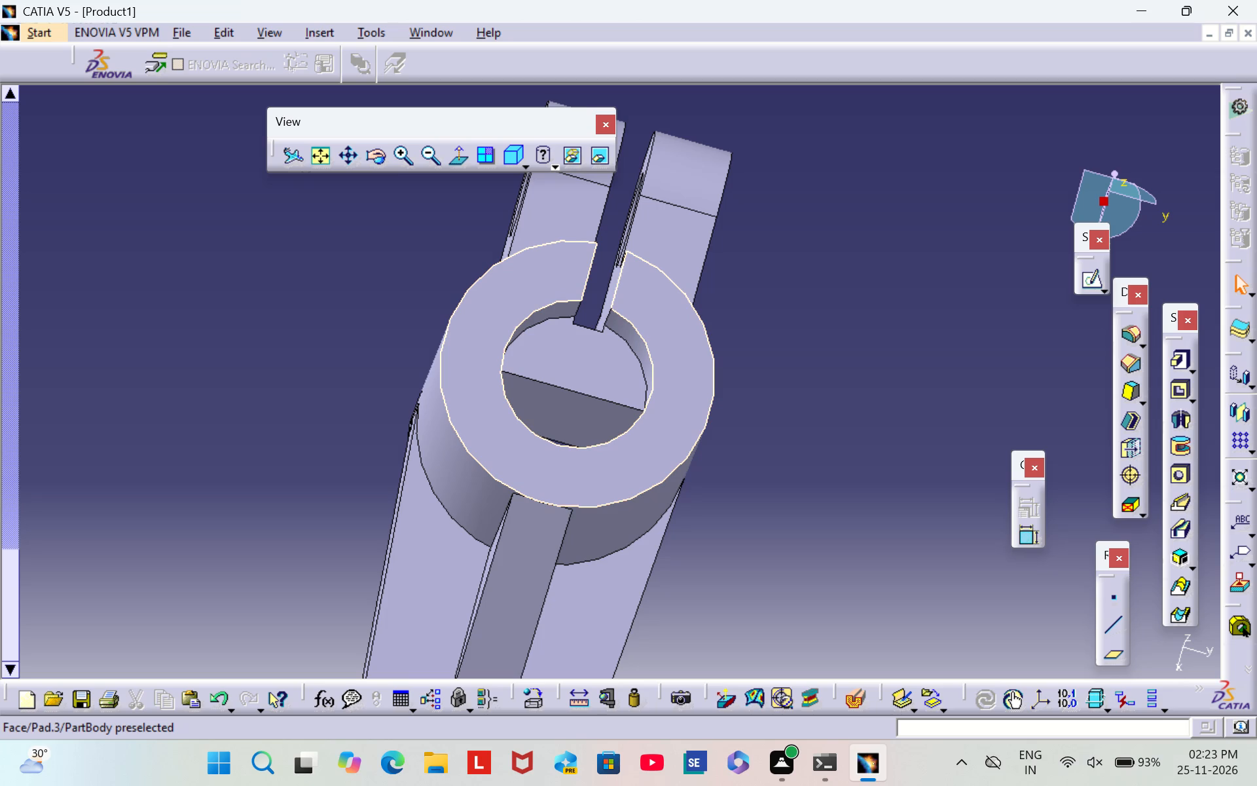
{"action": "left_click", "coordinate": [848, 357]}
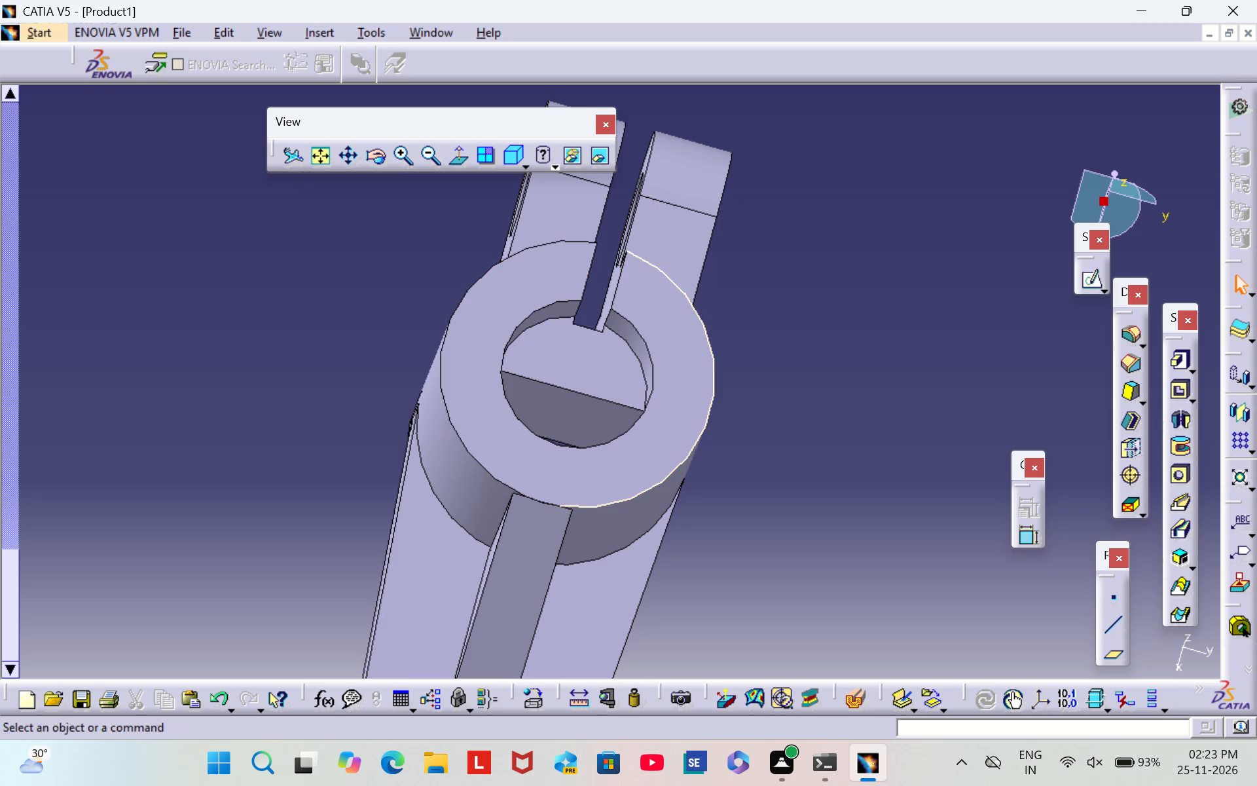
{"action": "left_click", "coordinate": [693, 436]}
{"action": "left_click", "coordinate": [1097, 279]}
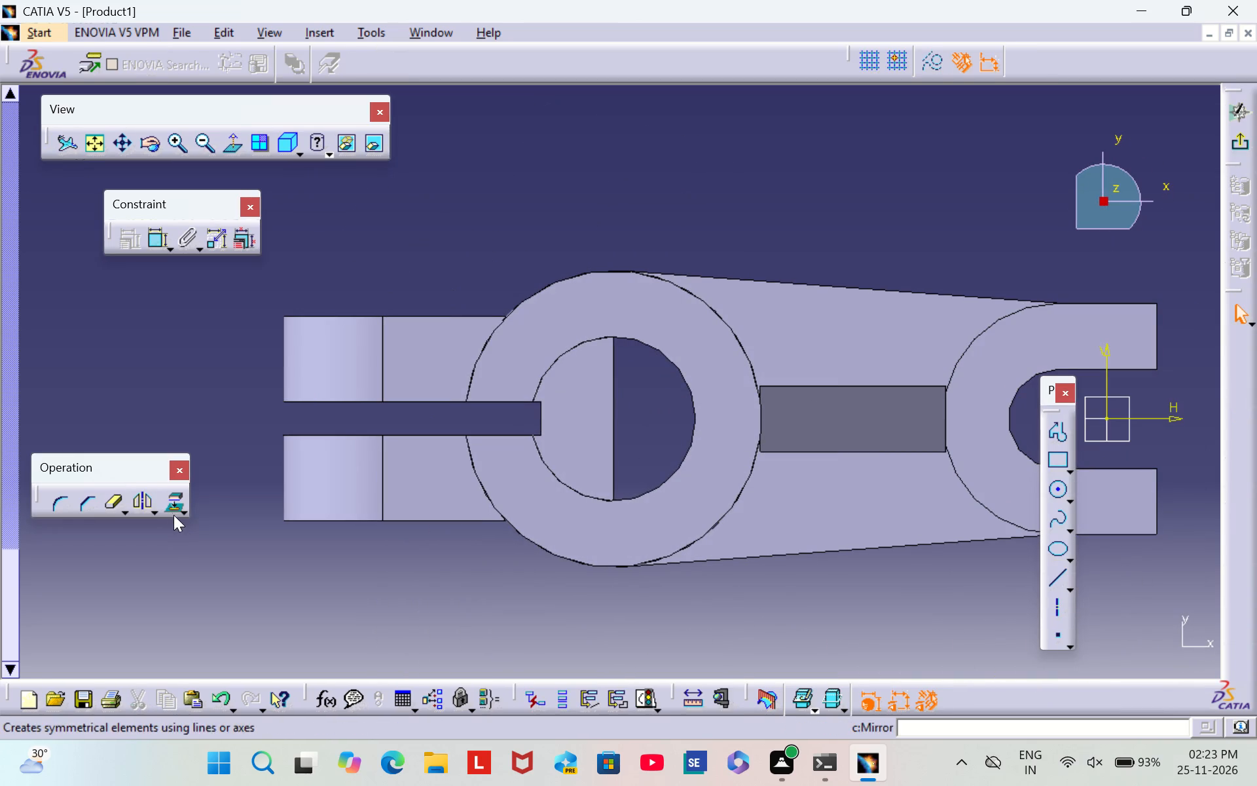
{"action": "left_click", "coordinate": [171, 510]}
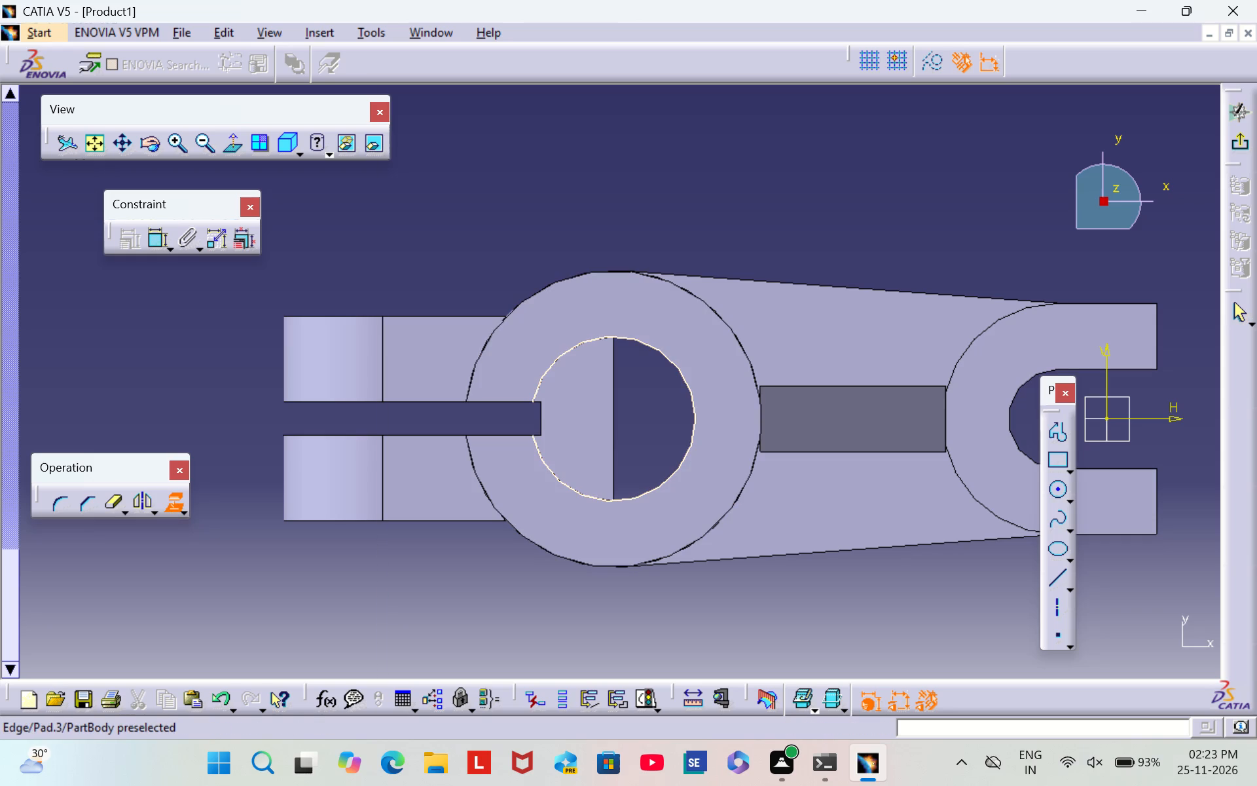
{"action": "left_click", "coordinate": [672, 472]}
{"action": "left_click", "coordinate": [748, 603]}
{"action": "left_click", "coordinate": [1237, 146]}
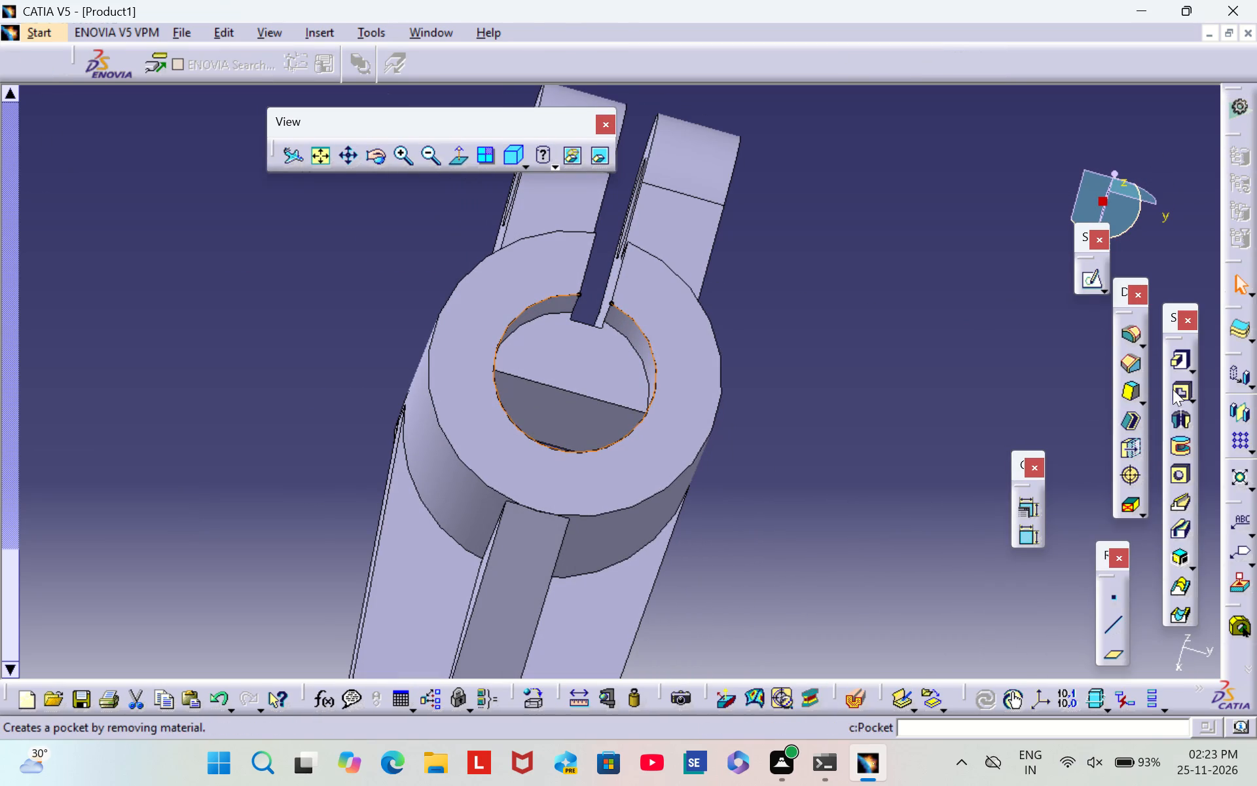
Pocket the projected bore profile with type Up to last to clear the block material inside the cylinder.
{"action": "left_click", "coordinate": [1169, 393]}
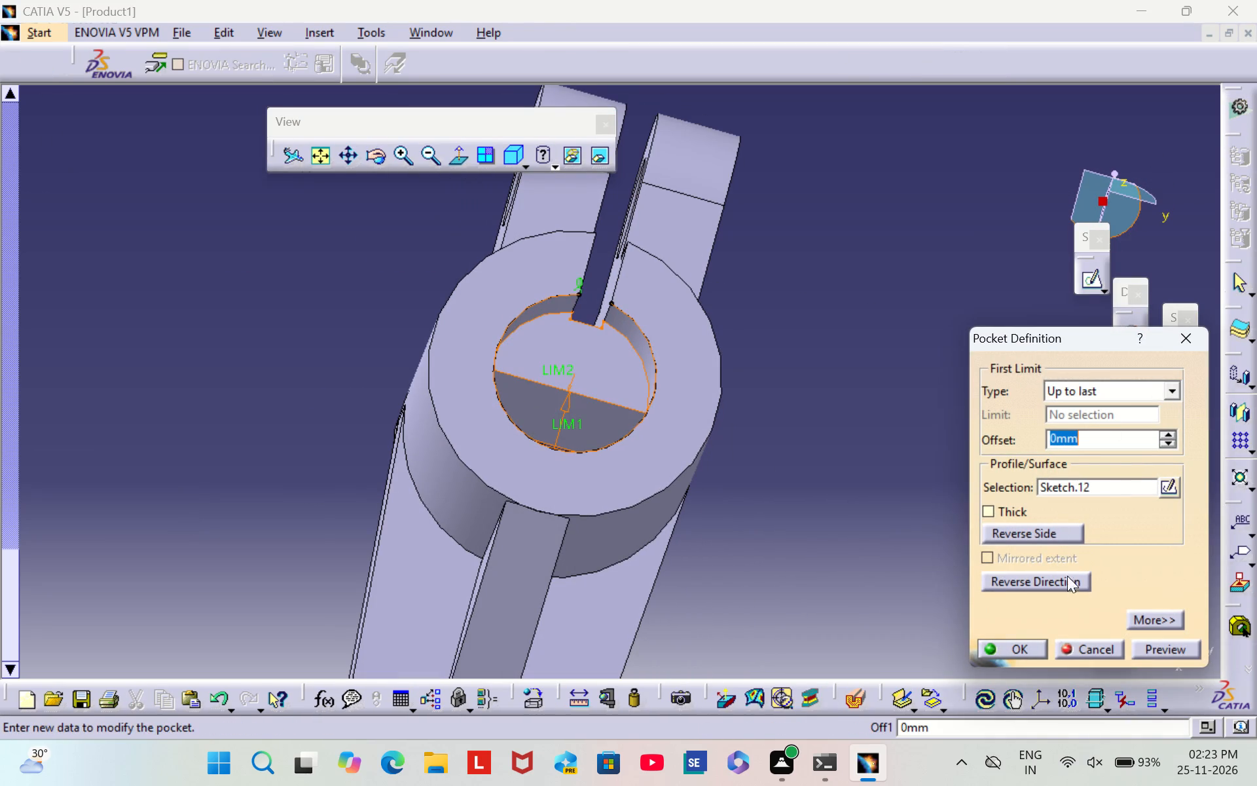
{"action": "left_click", "coordinate": [1024, 645]}
{"action": "left_click", "coordinate": [902, 204]}
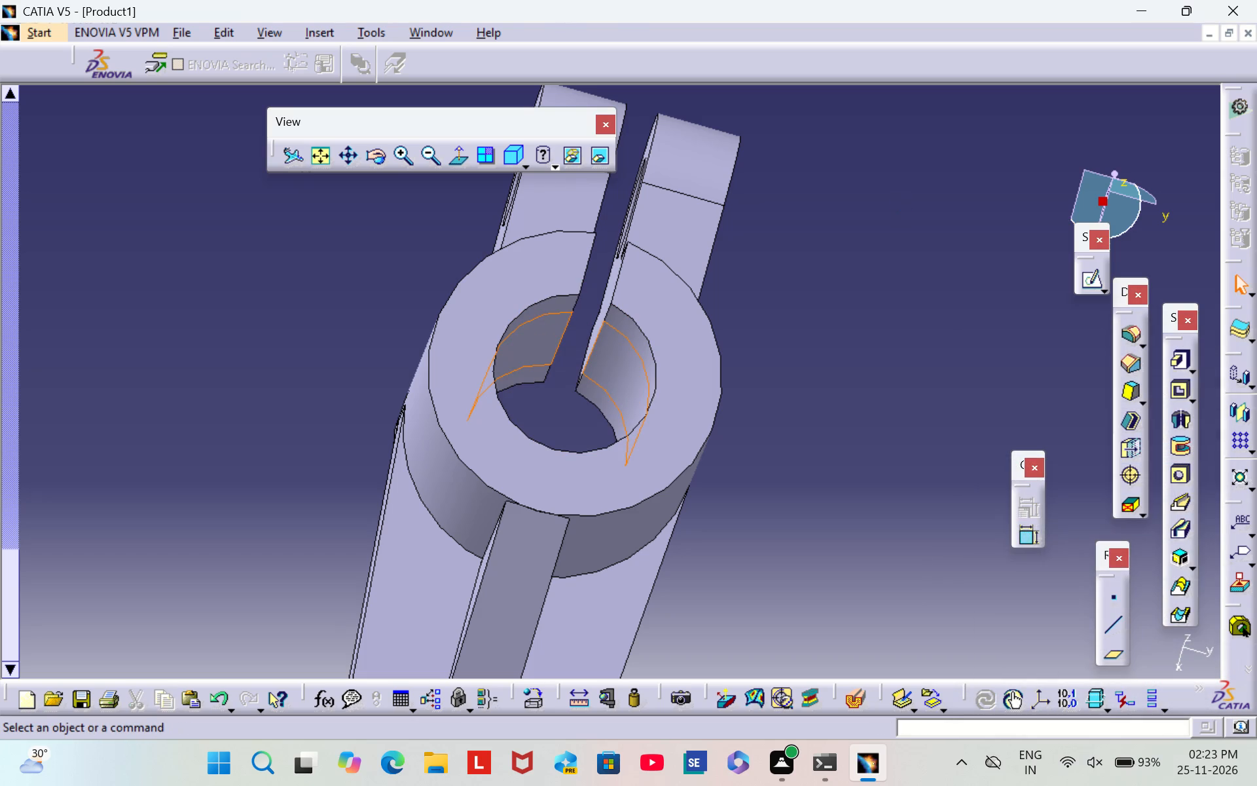
Examine the cleared bore, the slot and the whole part from several angles.
{"action": "middle_click_drag", "start_coordinate": [956, 291], "coordinate": [725, 303]}
{"action": "scroll", "coordinate": [956, 291], "scroll_direction": "down", "scroll_amount": 1}
{"action": "right_click_drag", "start_coordinate": [956, 291], "coordinate": [725, 303]}
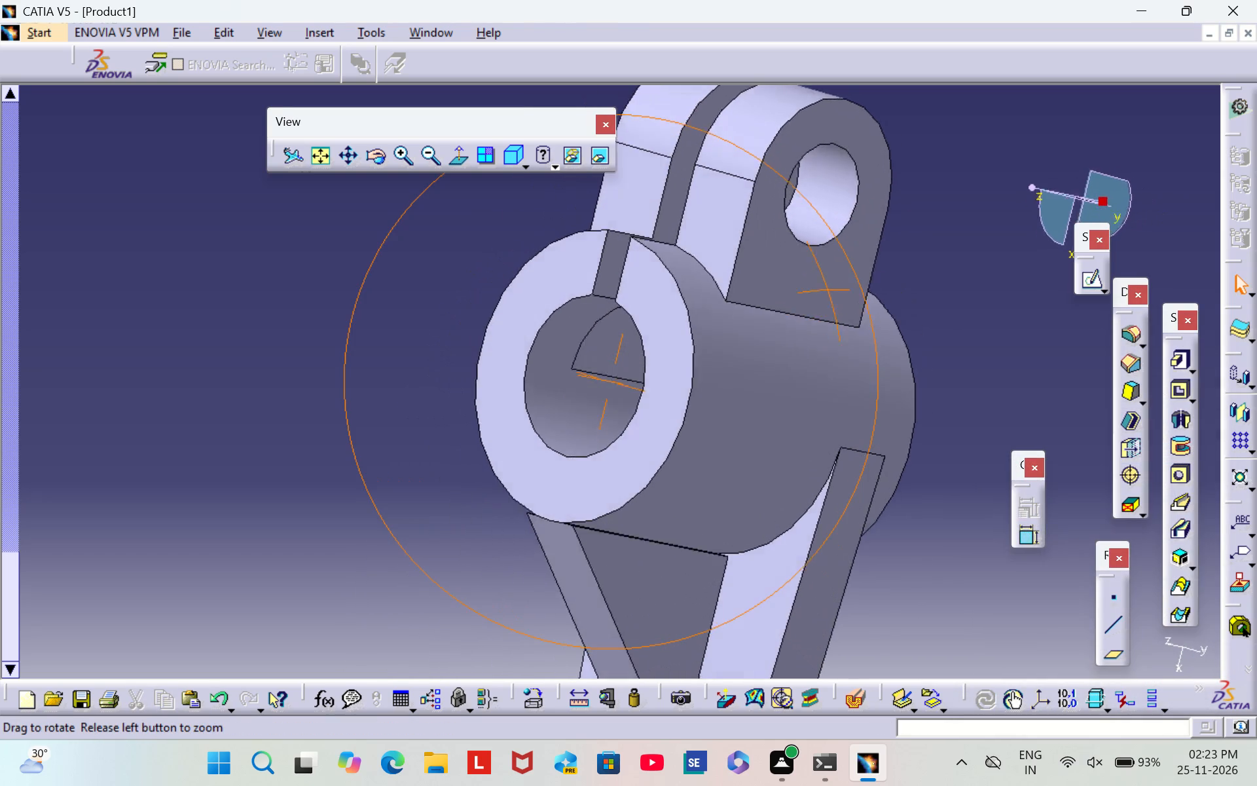
{"action": "middle_click_drag", "start_coordinate": [725, 303], "coordinate": [790, 266]}
{"action": "right_click_drag", "start_coordinate": [725, 303], "coordinate": [790, 266]}
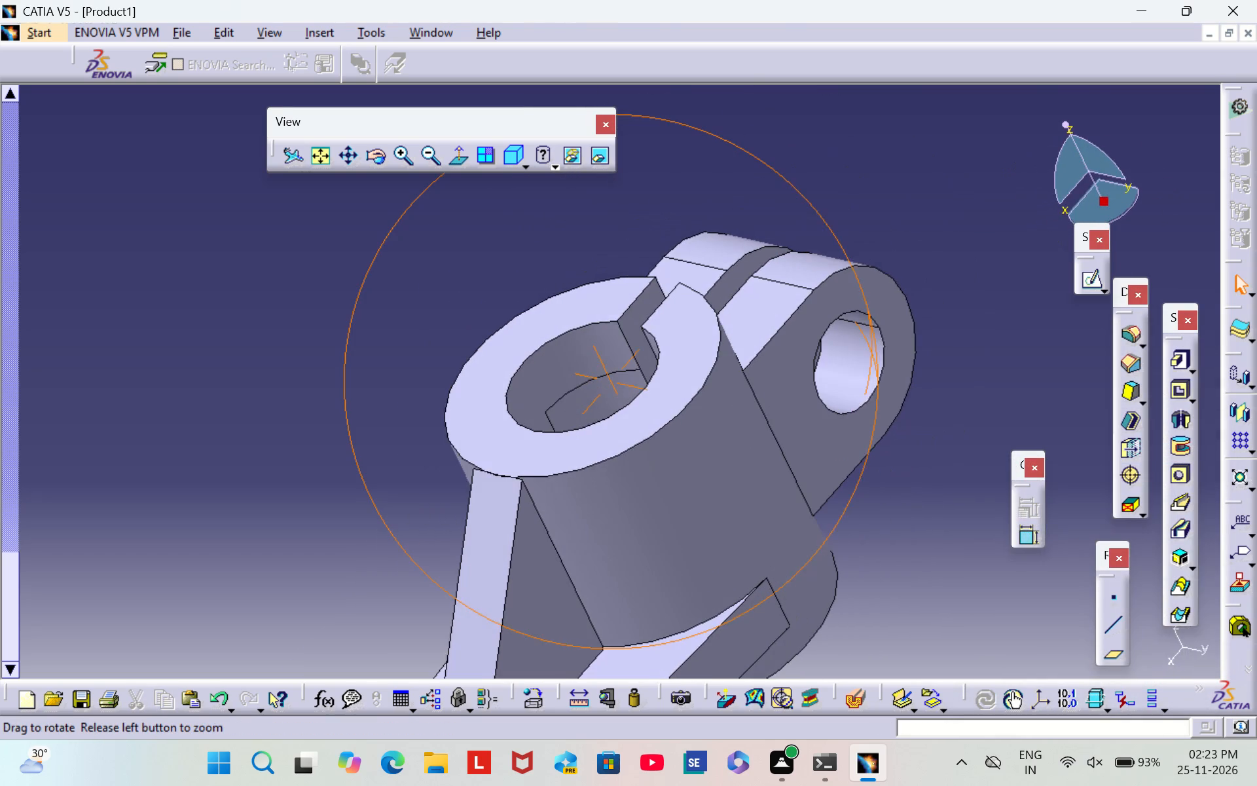
{"action": "middle_click_drag", "start_coordinate": [790, 266], "coordinate": [791, 266]}
{"action": "right_click_drag", "start_coordinate": [790, 266], "coordinate": [791, 266]}
{"action": "triple_click", "coordinate": [428, 148]}
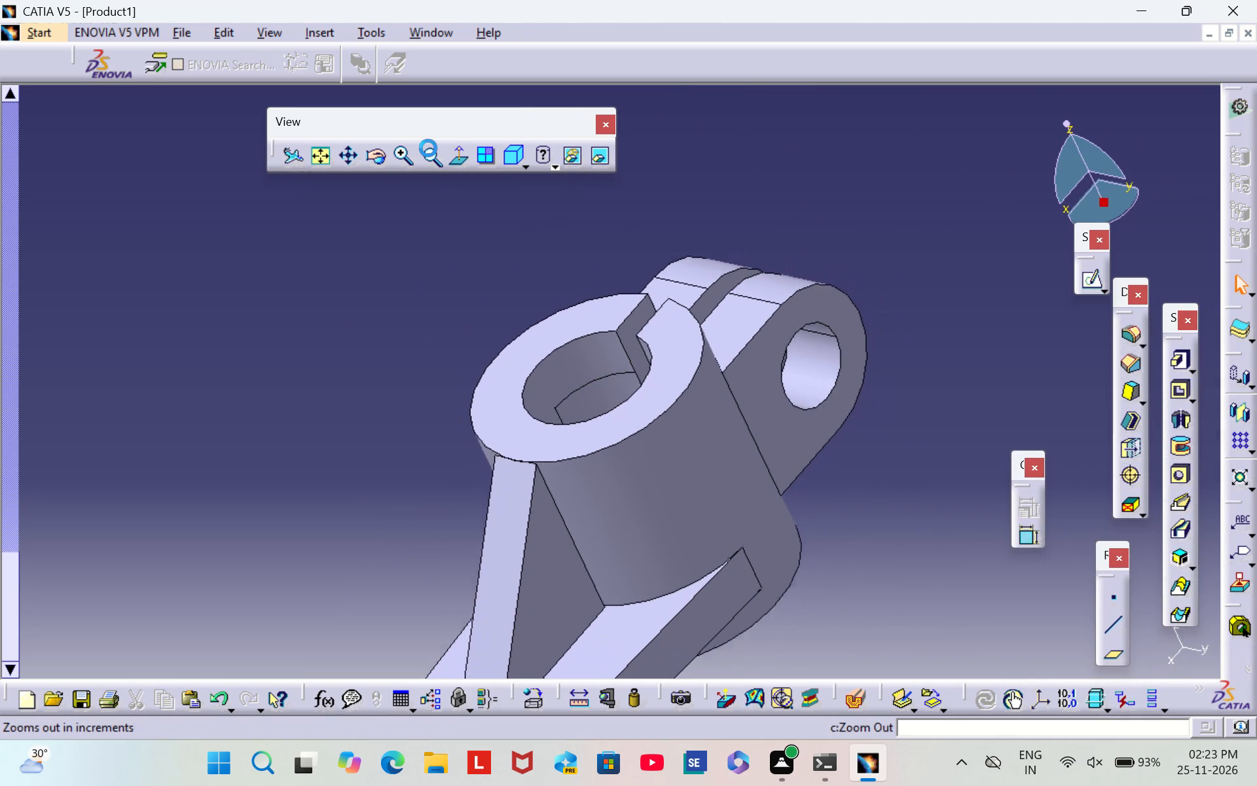
{"action": "left_click", "coordinate": [428, 148]}
{"action": "middle_click_drag", "start_coordinate": [708, 584], "coordinate": [706, 484]}
{"action": "left_click", "coordinate": [435, 167]}
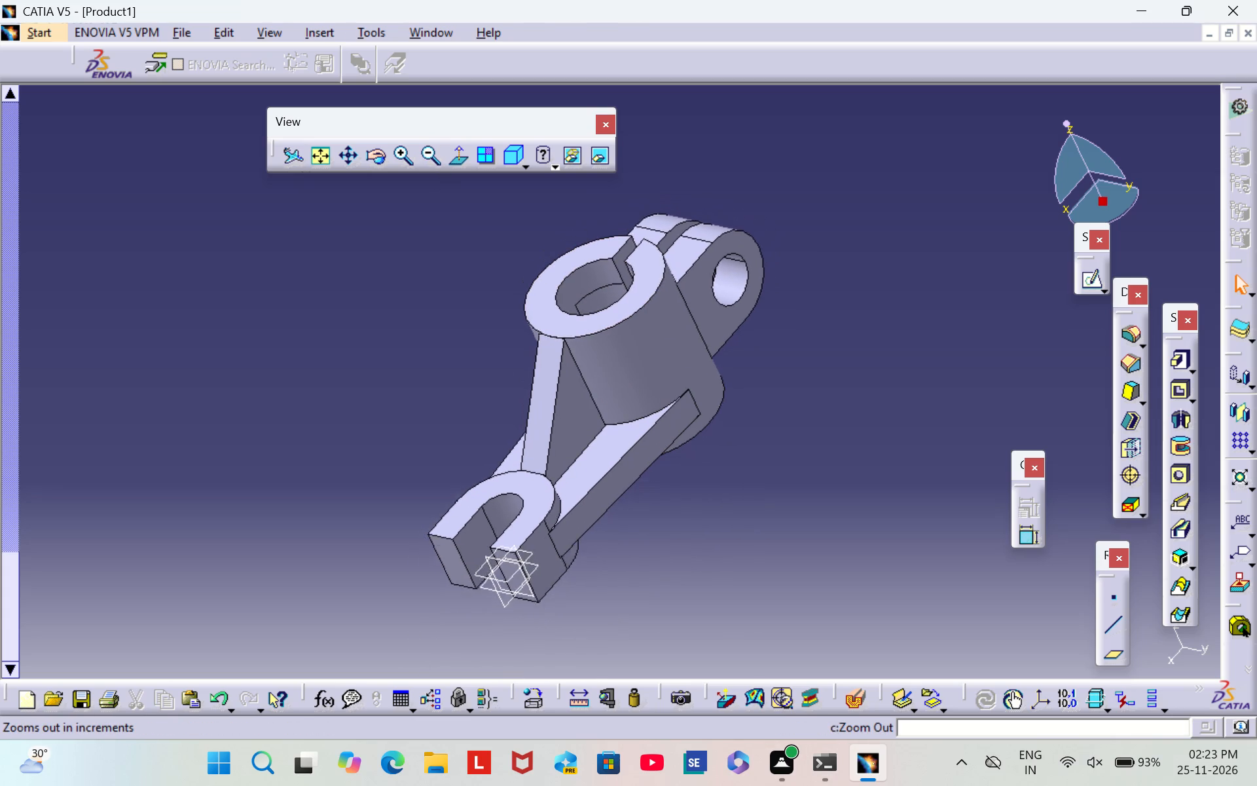
{"action": "middle_click_drag", "start_coordinate": [844, 356], "coordinate": [759, 407]}
{"action": "scroll", "coordinate": [844, 355], "scroll_direction": "down", "scroll_amount": 1}
{"action": "right_click_drag", "start_coordinate": [844, 355], "coordinate": [759, 407]}
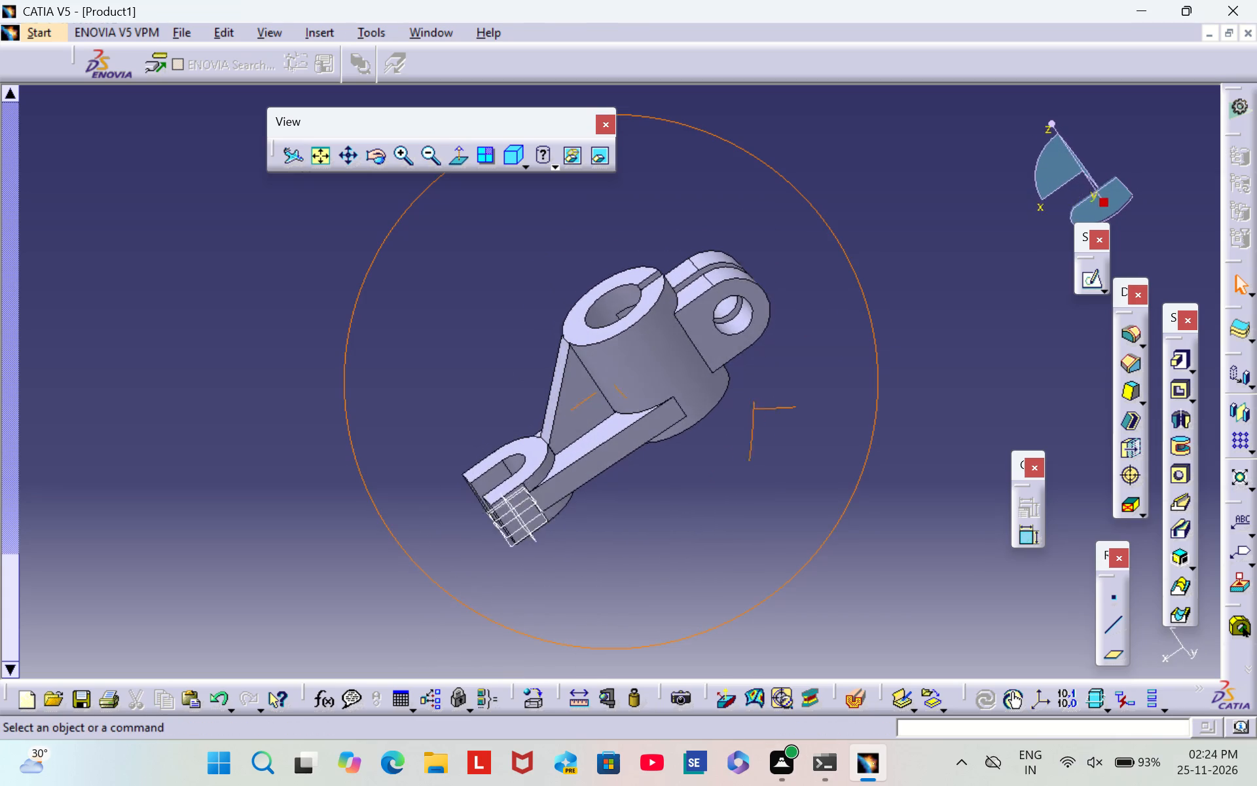
{"action": "middle_click_drag", "start_coordinate": [759, 407], "coordinate": [780, 405]}
{"action": "right_click_drag", "start_coordinate": [759, 407], "coordinate": [780, 405]}
Bring up the specification tree and expand Part1 and its PartBody down to the individual features.
{"action": "scroll", "coordinate": [167, 343], "scroll_direction": "up", "scroll_amount": 15}
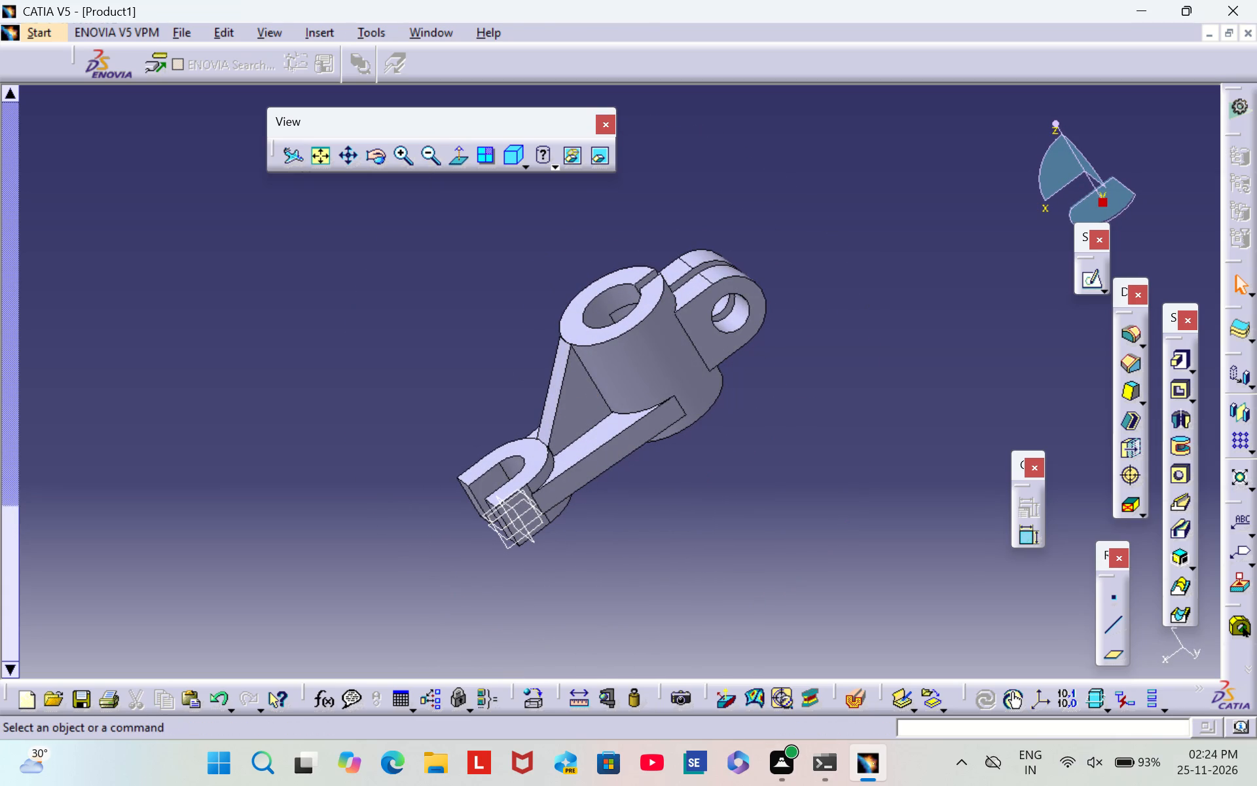
{"action": "scroll", "coordinate": [166, 327], "scroll_direction": "up", "scroll_amount": 20}
{"action": "scroll", "coordinate": [166, 327], "scroll_direction": "up", "scroll_amount": 7}
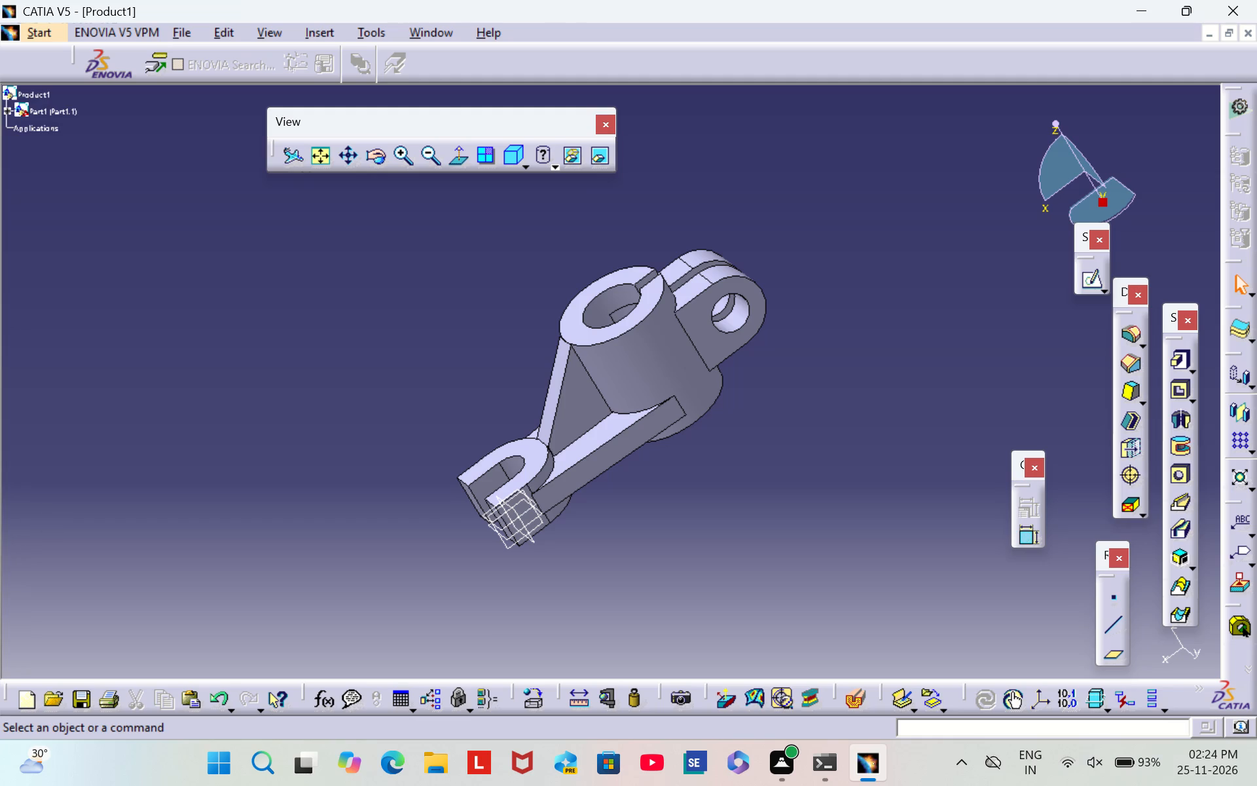
{"action": "scroll", "coordinate": [166, 305], "scroll_direction": "down", "scroll_amount": 1}
{"action": "scroll", "coordinate": [160, 295], "scroll_direction": "up", "scroll_amount": 1}
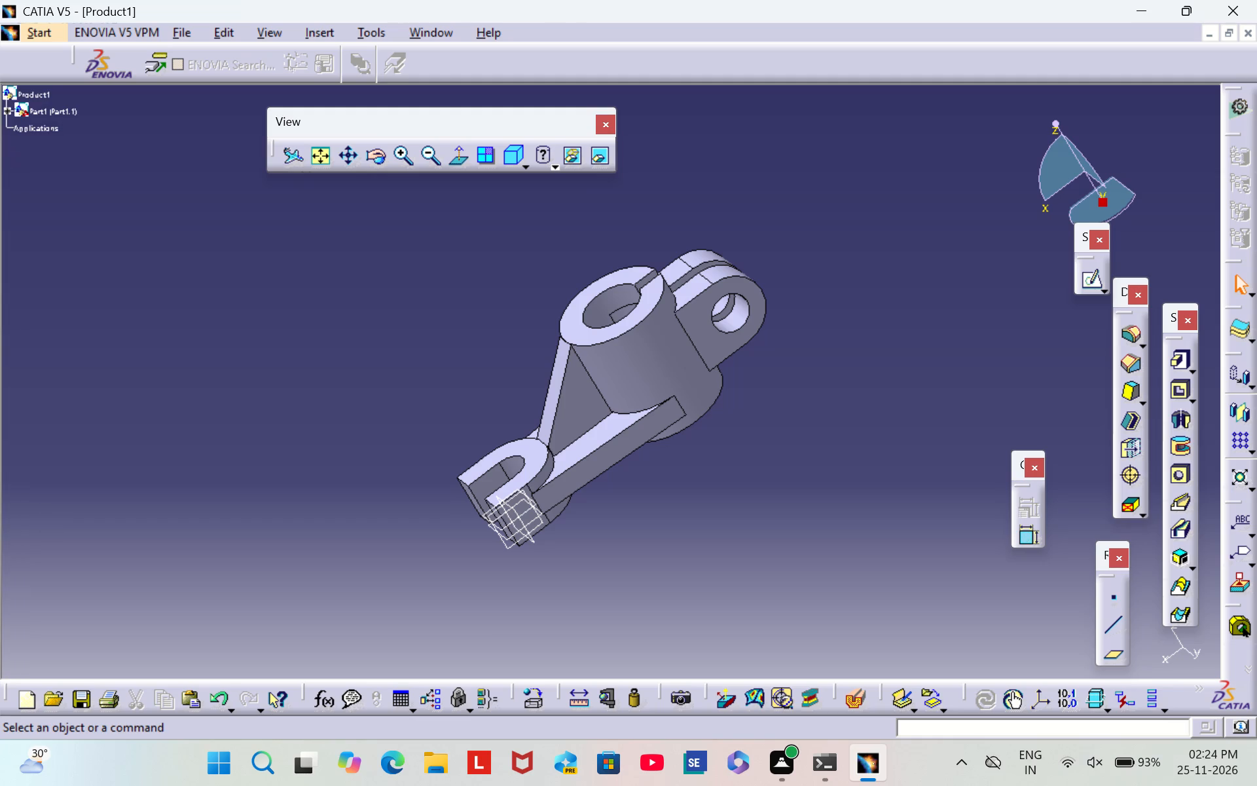
{"action": "left_click", "coordinate": [5, 109]}
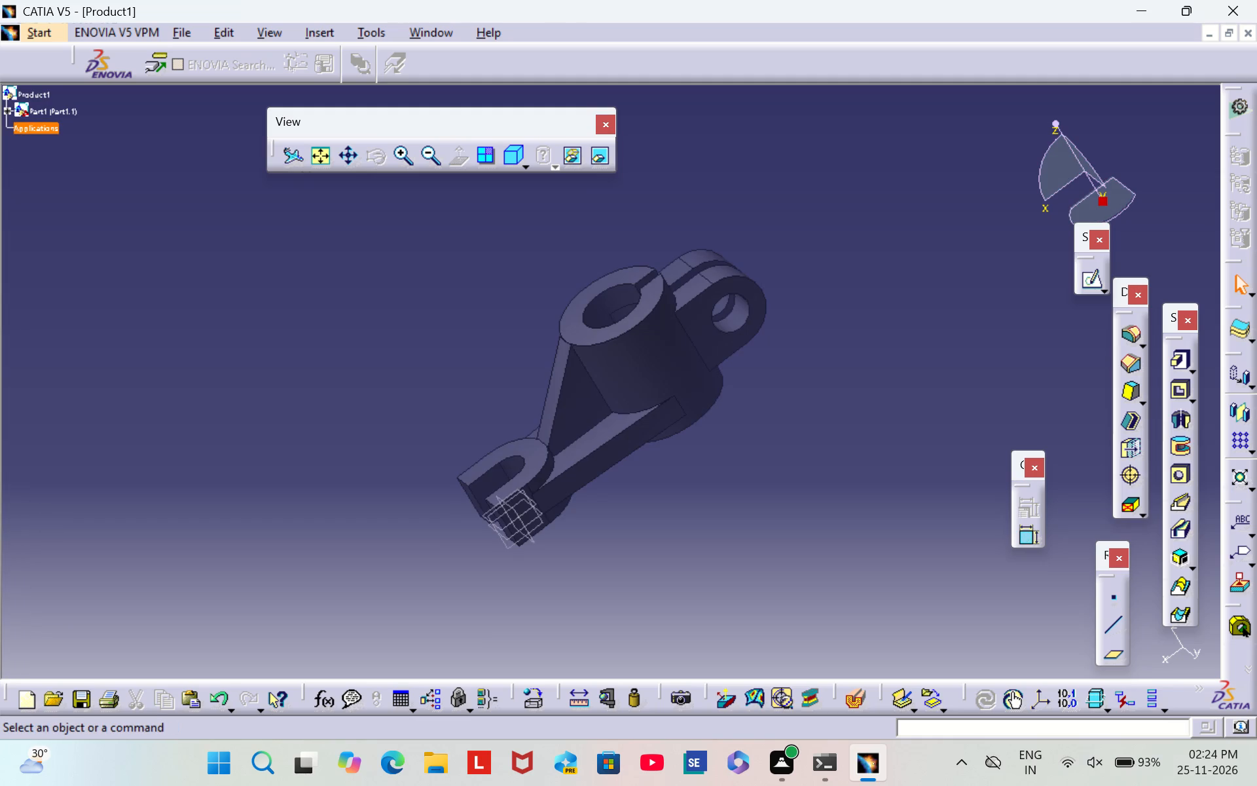
{"action": "left_click", "coordinate": [8, 107]}
{"action": "left_click", "coordinate": [3, 111]}
{"action": "left_click", "coordinate": [0, 112]}
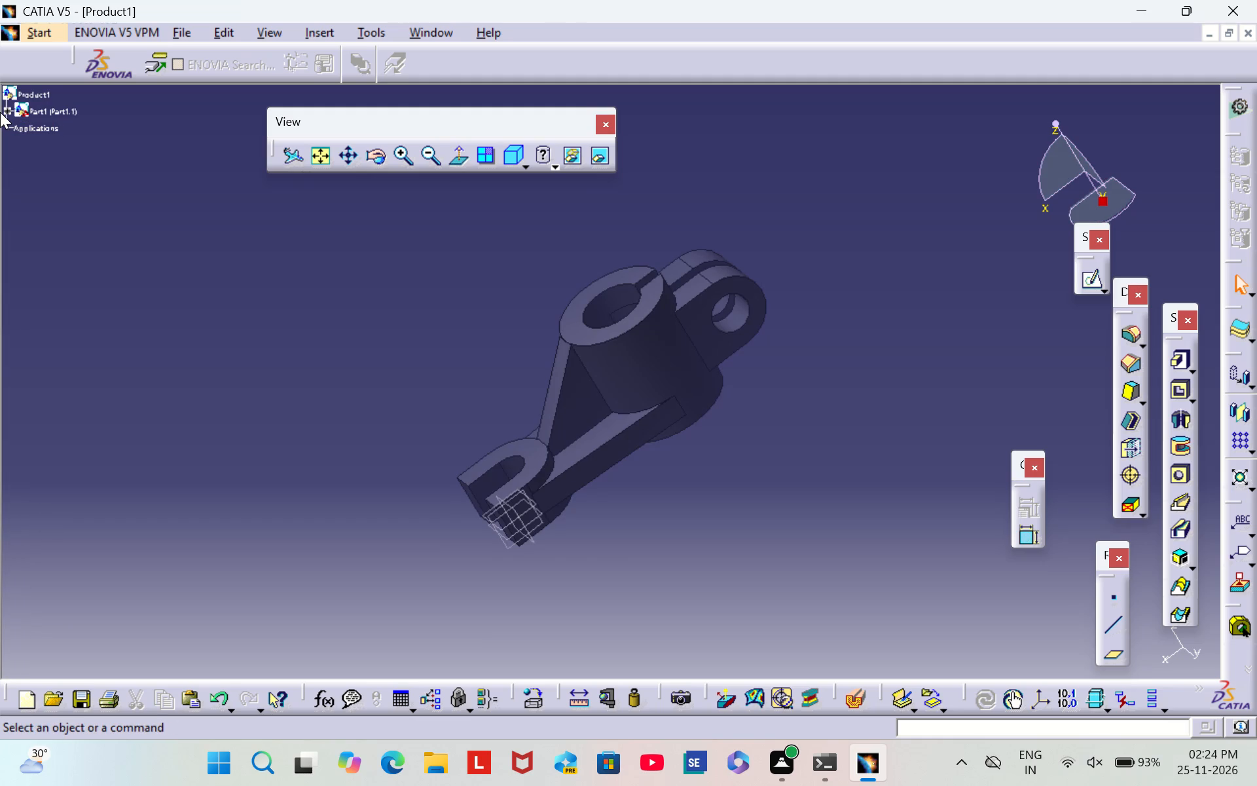
{"action": "left_click", "coordinate": [6, 109]}
{"action": "left_click", "coordinate": [18, 128]}
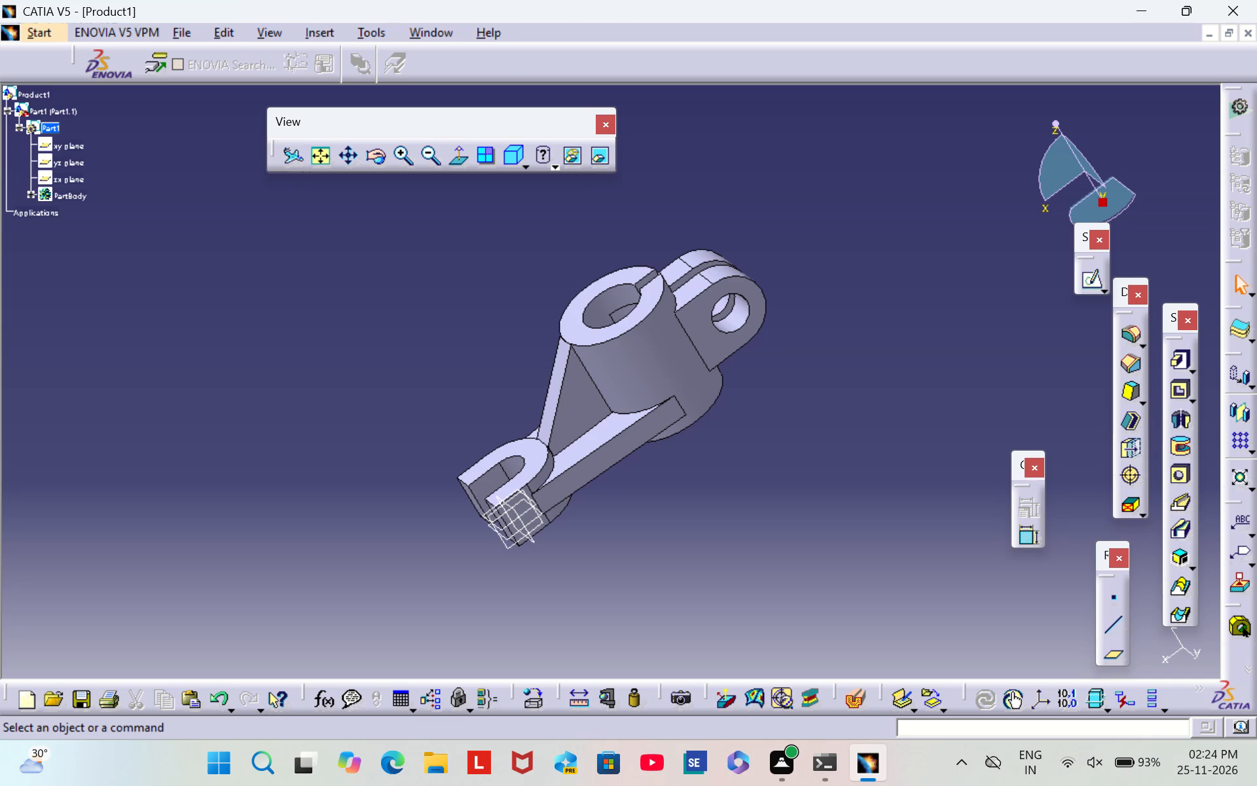
{"action": "left_click", "coordinate": [27, 196]}
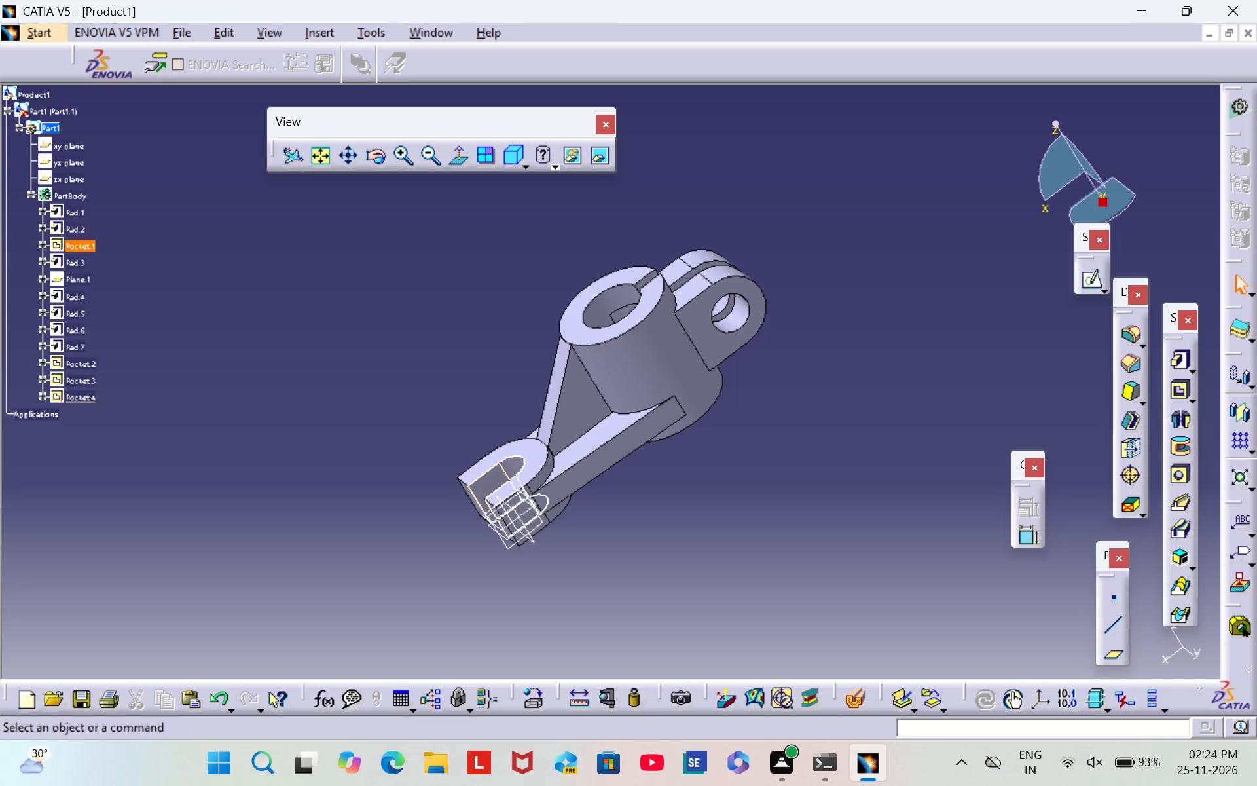
Set the fill colour of Pocket.1, the cut in the U-shaped end, to tan.
{"action": "right_click", "coordinate": [78, 245]}
{"action": "left_click", "coordinate": [172, 329]}
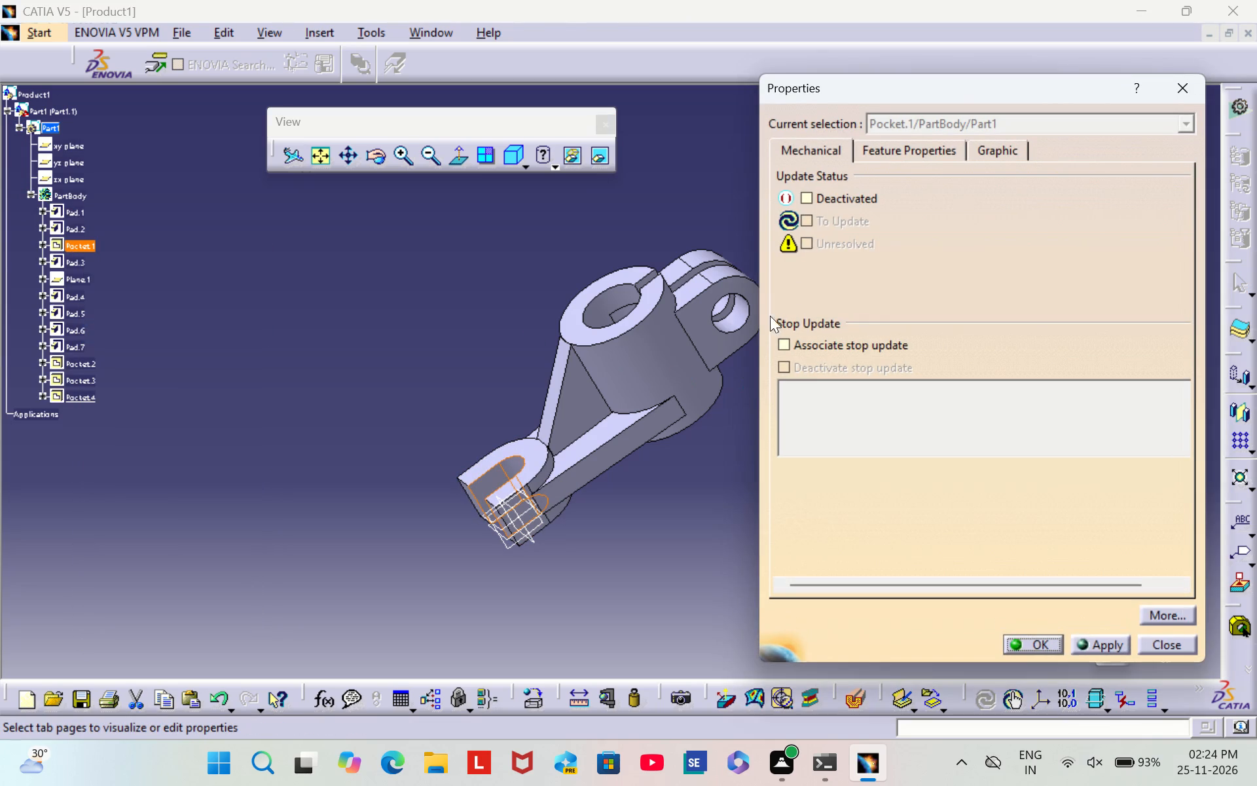
{"action": "left_click", "coordinate": [983, 148]}
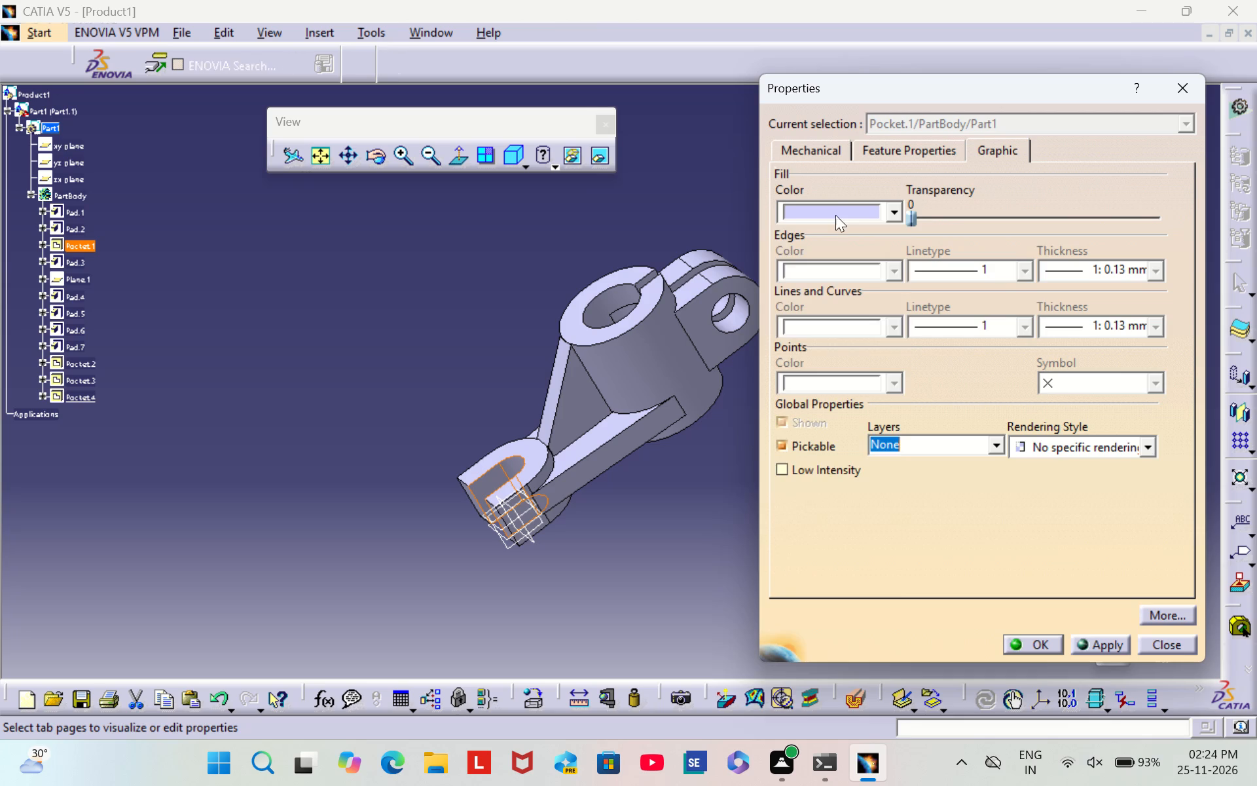
{"action": "left_click", "coordinate": [835, 214]}
{"action": "left_click", "coordinate": [850, 477]}
{"action": "left_click", "coordinate": [1053, 637]}
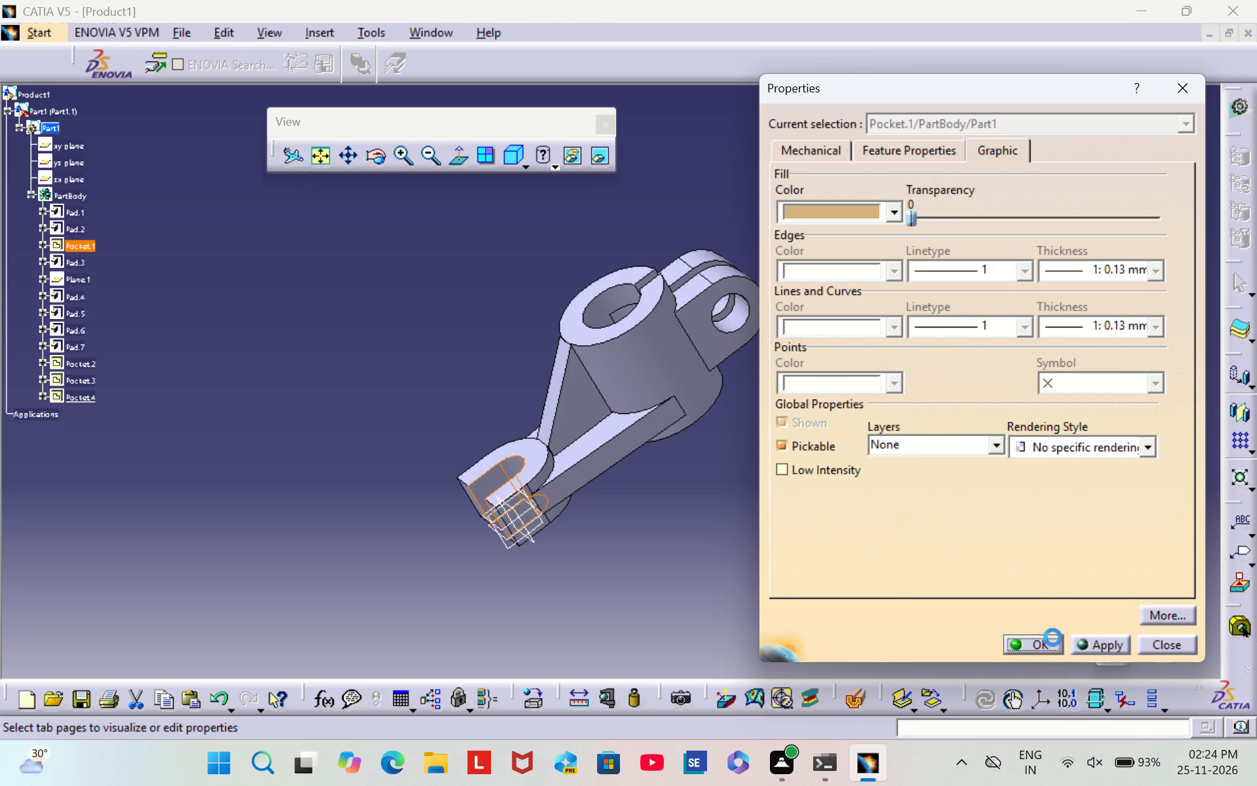
{"action": "left_click", "coordinate": [411, 356]}
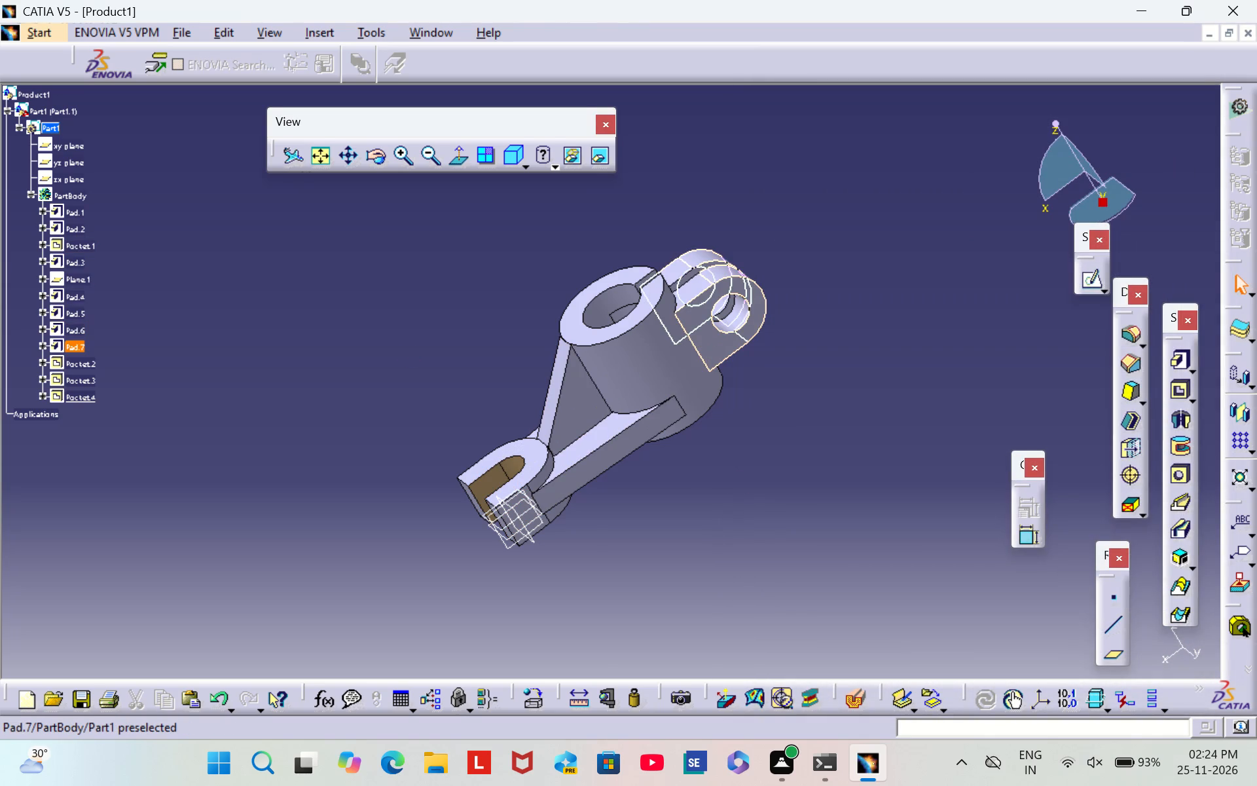
Set the fill colour of Pocket.2, the hole through the round-ended block, to tan.
{"action": "right_click", "coordinate": [72, 369]}
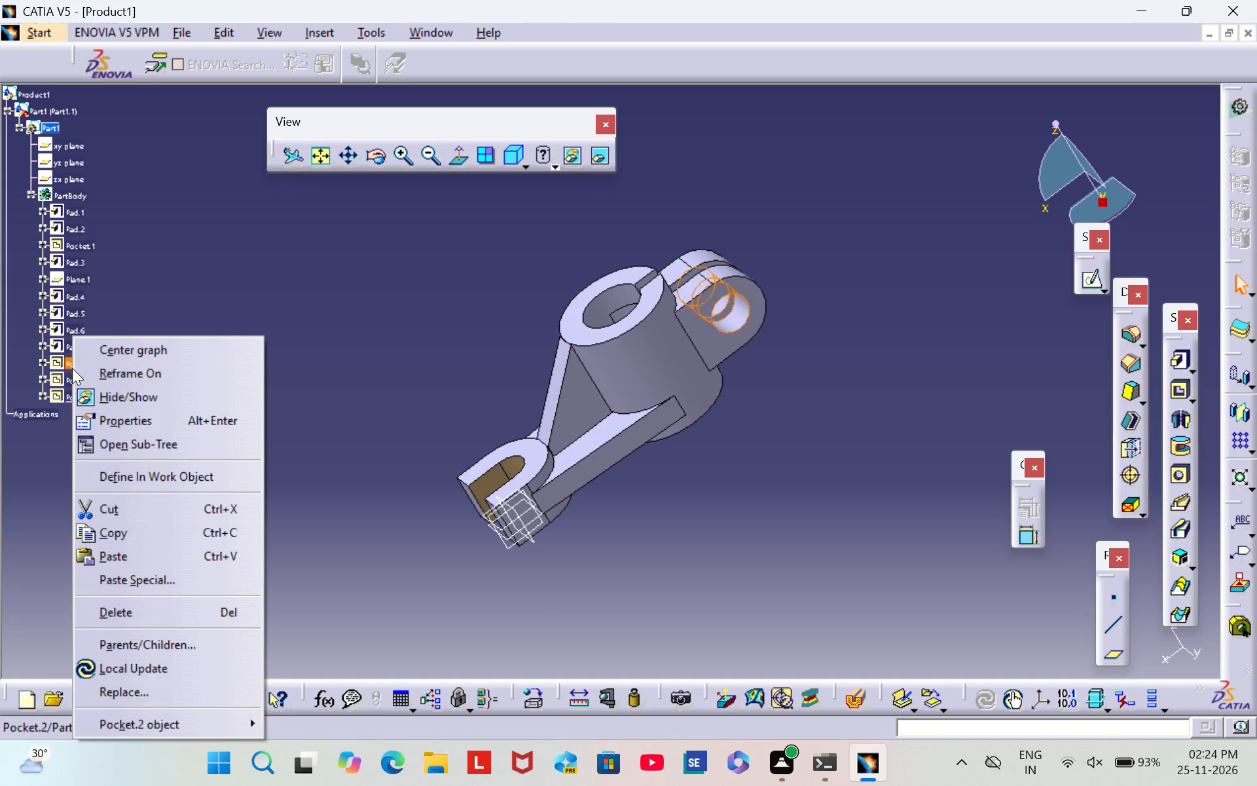
{"action": "left_click", "coordinate": [131, 414]}
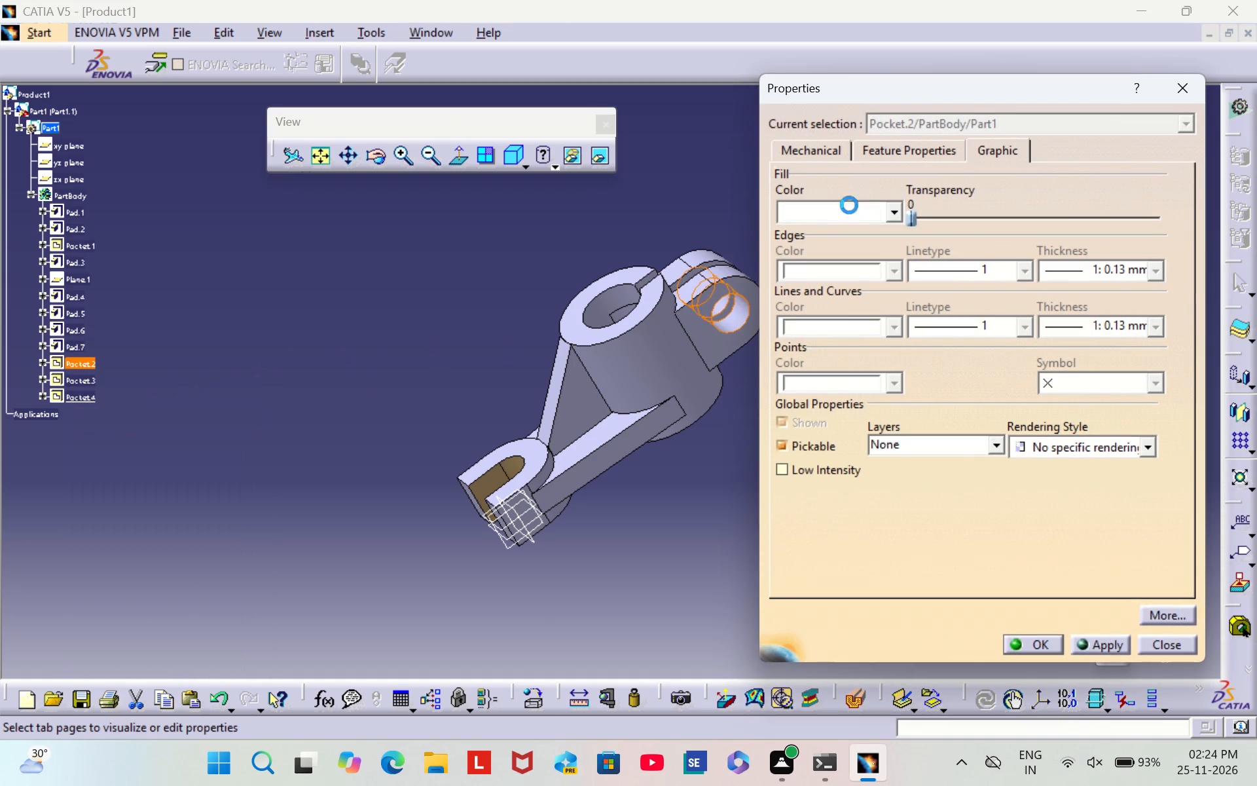
{"action": "left_click", "coordinate": [849, 205]}
{"action": "left_click", "coordinate": [865, 486]}
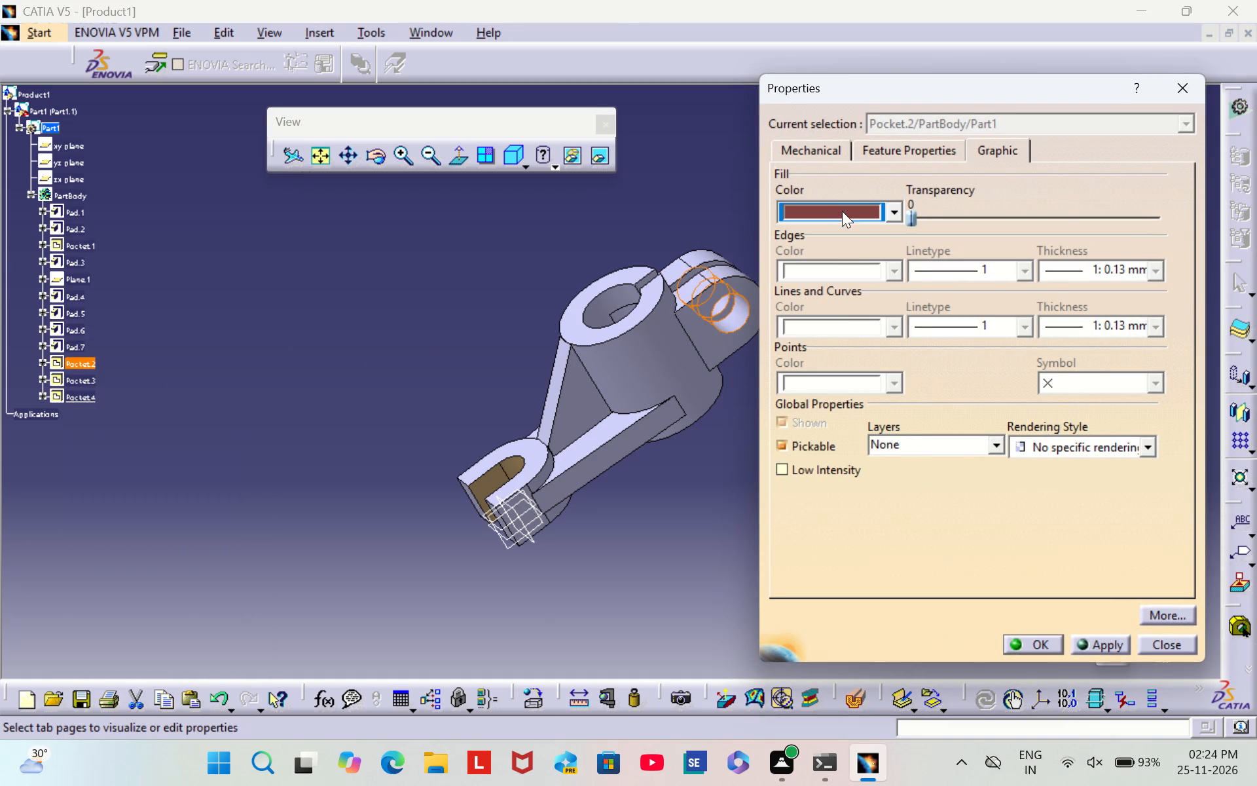
{"action": "left_click", "coordinate": [842, 210]}
{"action": "left_click", "coordinate": [854, 474]}
{"action": "left_click", "coordinate": [1024, 643]}
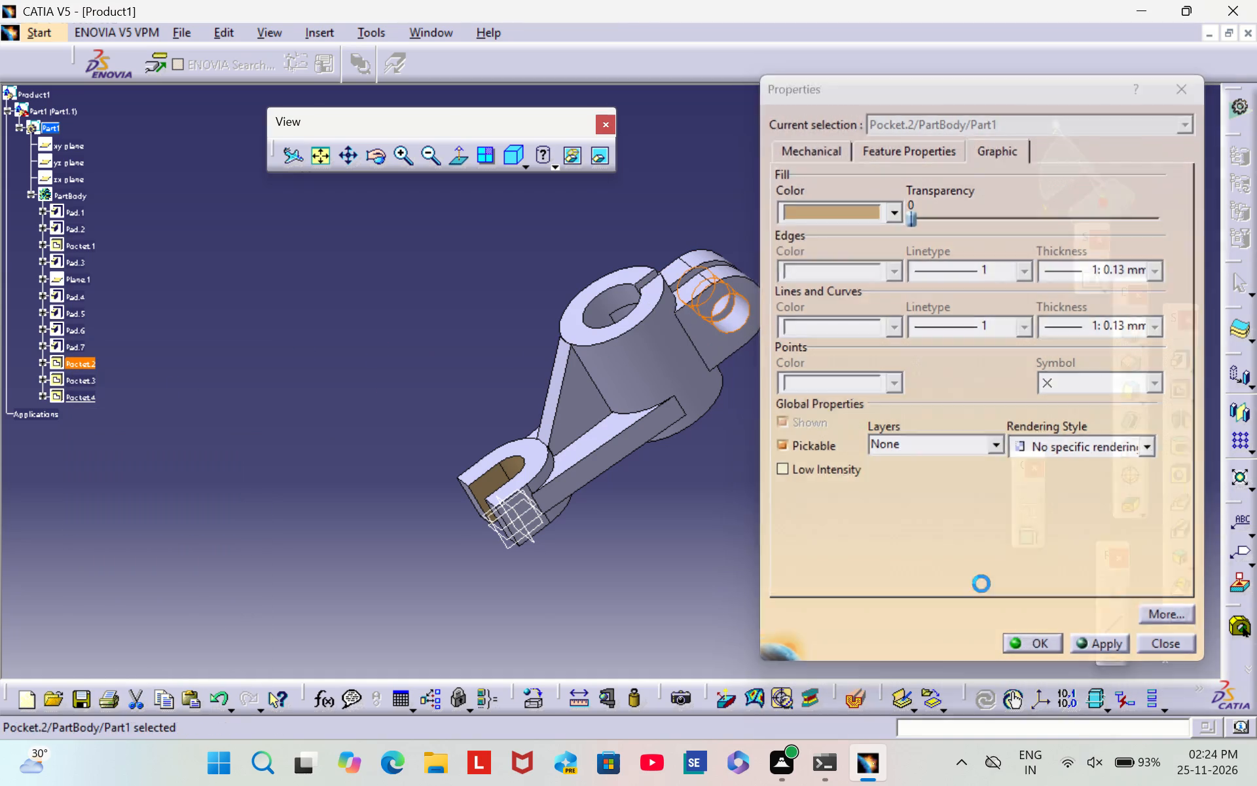
{"action": "left_click", "coordinate": [949, 528]}
Set the fill colour of Pocket.4, the bore clearance inside the hollow cylinder, to tan.
{"action": "right_click", "coordinate": [86, 384]}
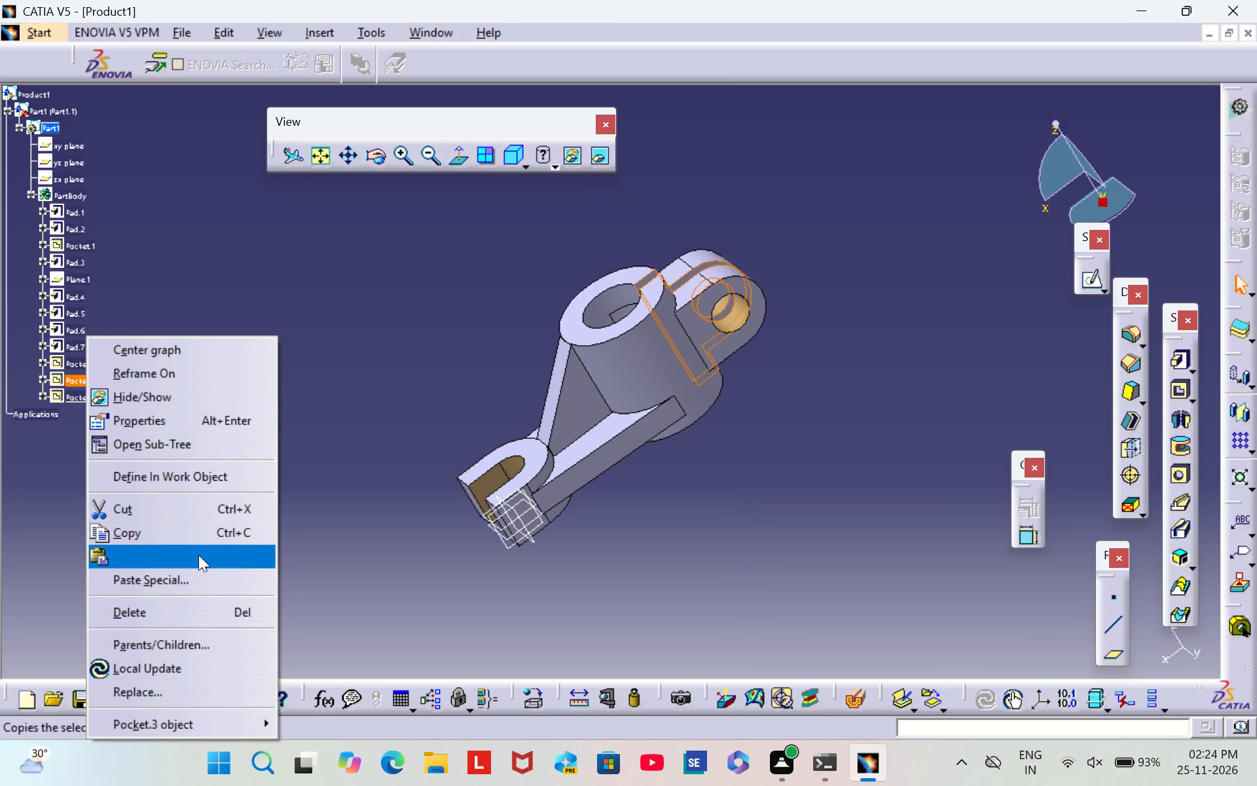
{"action": "left_click", "coordinate": [280, 267]}
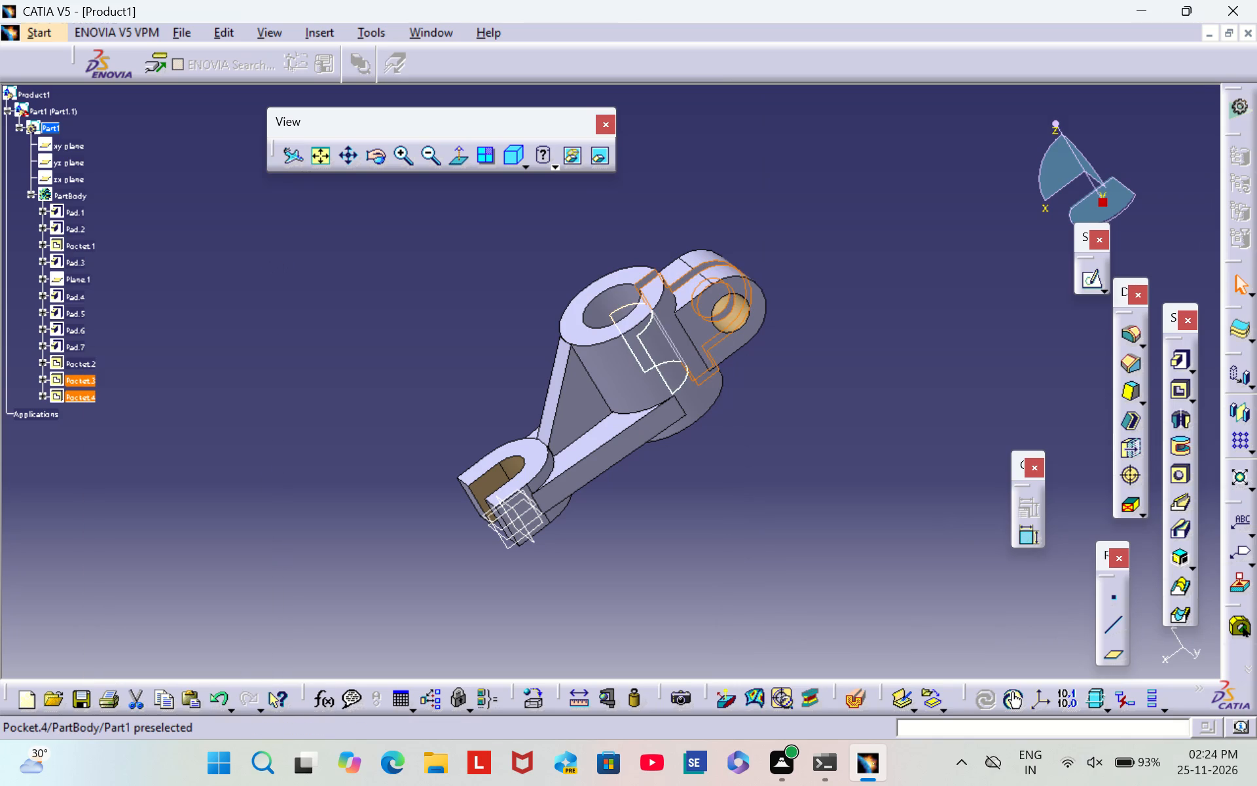
{"action": "right_click", "coordinate": [86, 392]}
{"action": "left_click", "coordinate": [149, 422]}
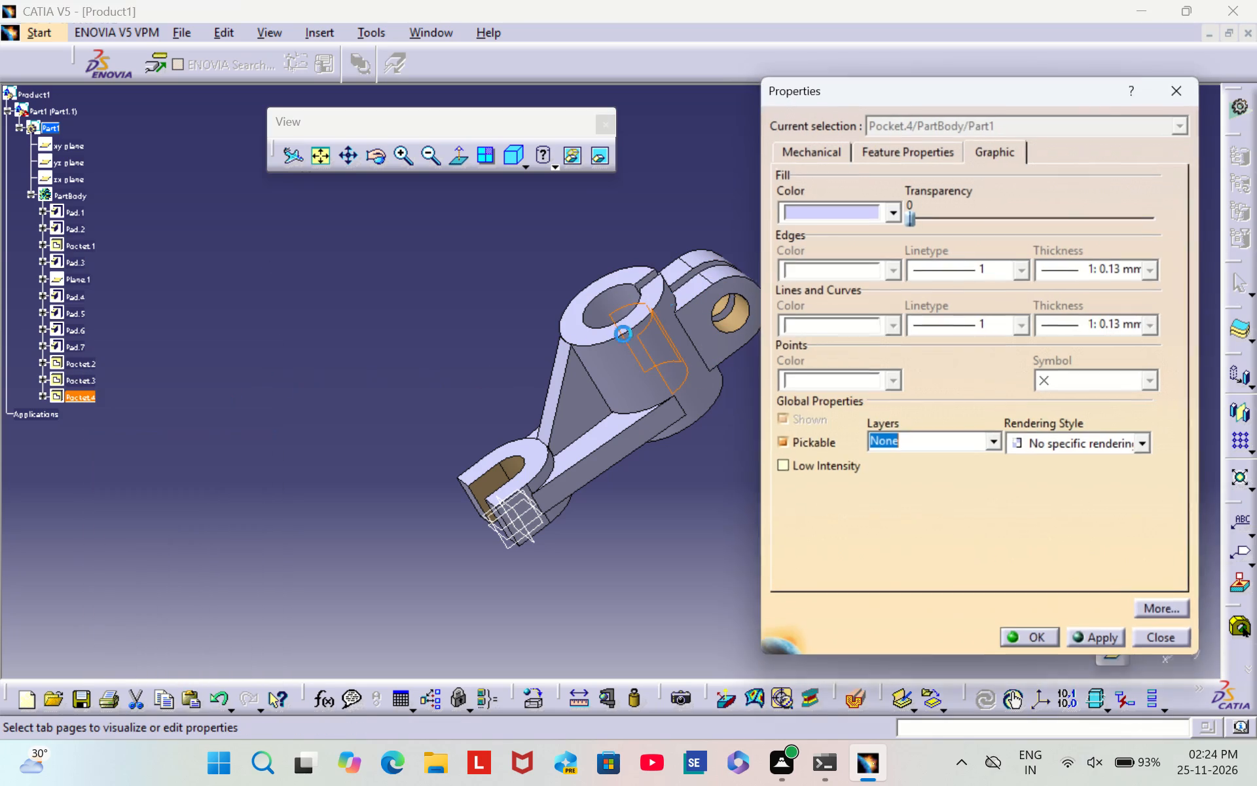
{"action": "left_click", "coordinate": [788, 218]}
{"action": "left_click", "coordinate": [854, 465]}
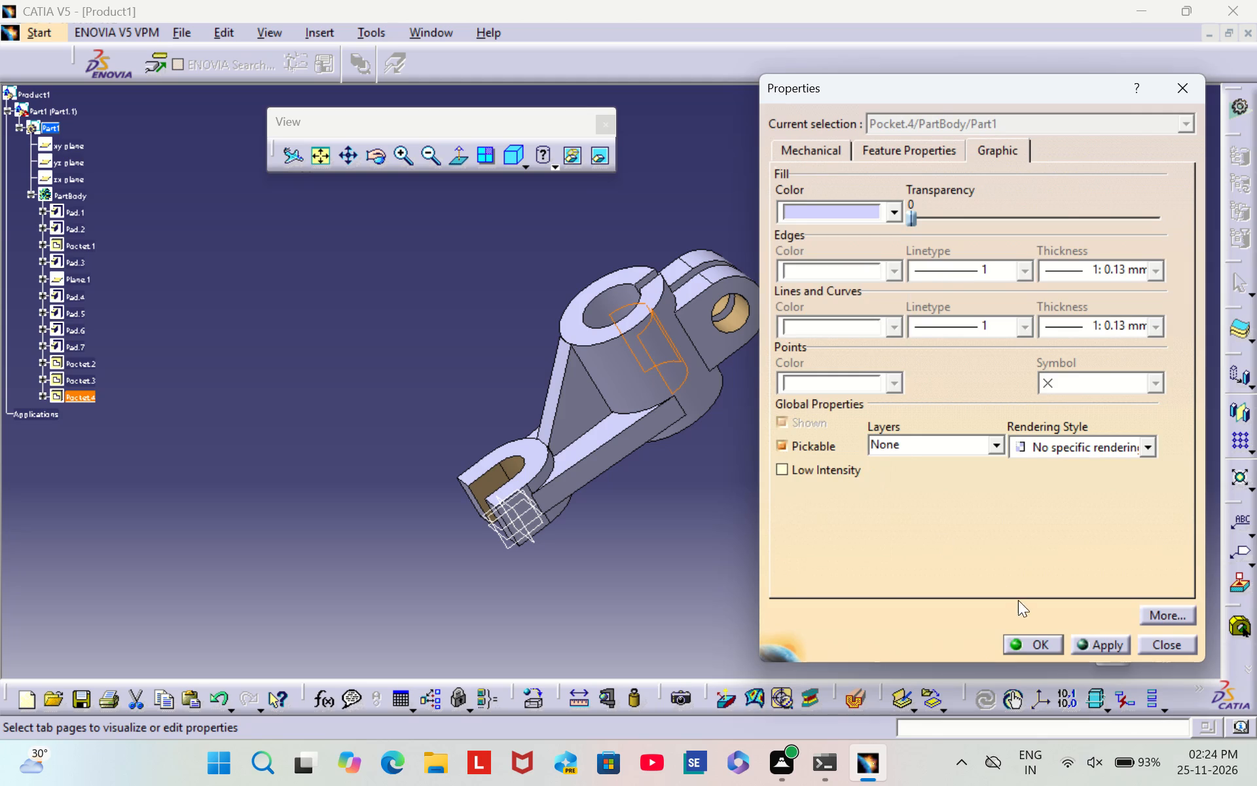
{"action": "left_click", "coordinate": [1025, 644]}
{"action": "left_click", "coordinate": [958, 479]}
Set the fill colour of the hollow cylinder's inner bore face on Pad.3 to tan.
{"action": "middle_click_drag", "start_coordinate": [384, 269], "coordinate": [384, 267]}
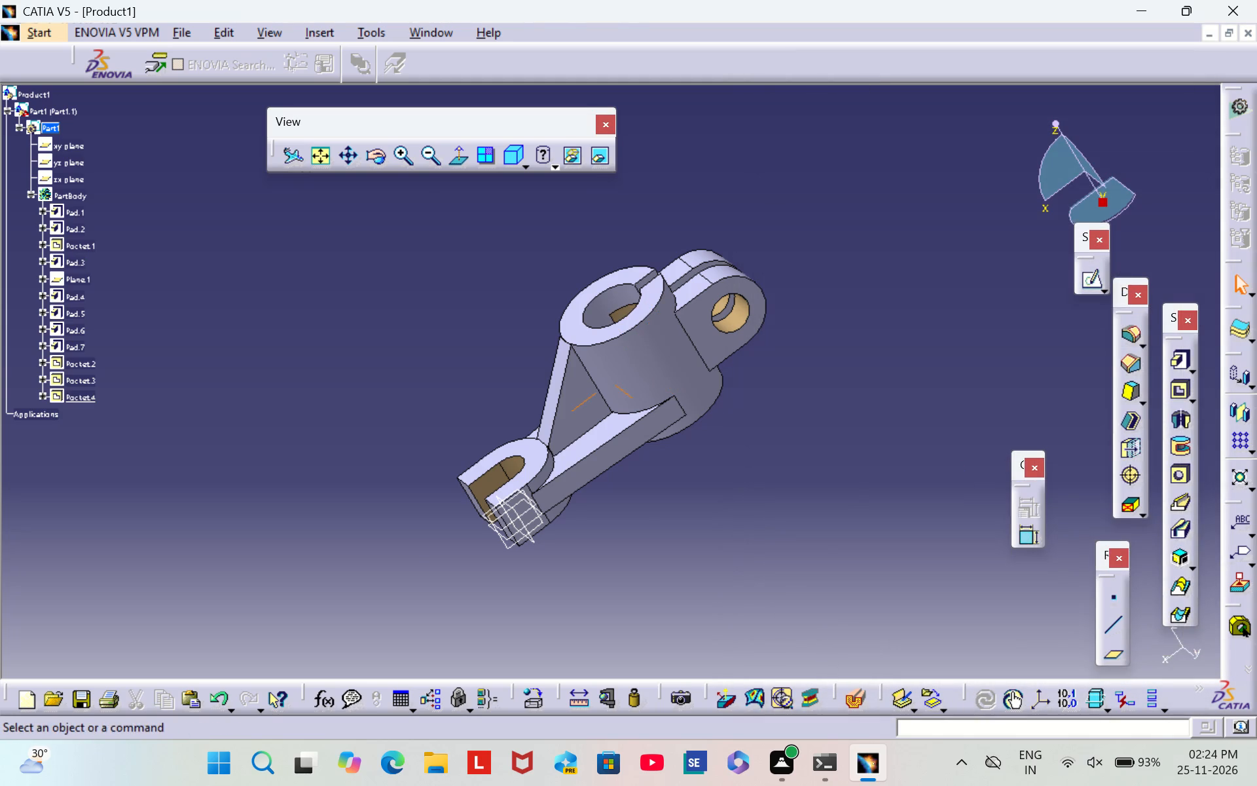
{"action": "middle_click_drag", "start_coordinate": [384, 267], "coordinate": [573, 342]}
{"action": "right_click_drag", "start_coordinate": [384, 267], "coordinate": [573, 342]}
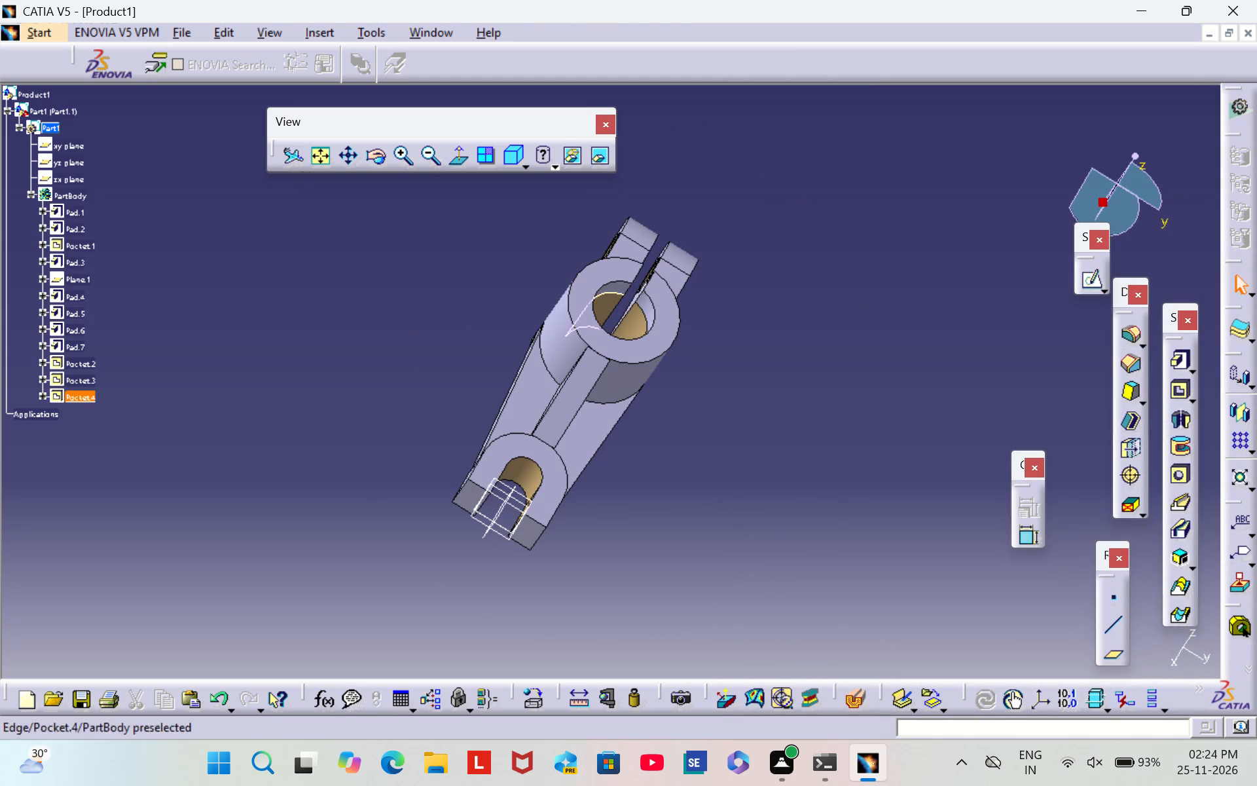
{"action": "right_click", "coordinate": [617, 287]}
{"action": "left_click", "coordinate": [691, 370]}
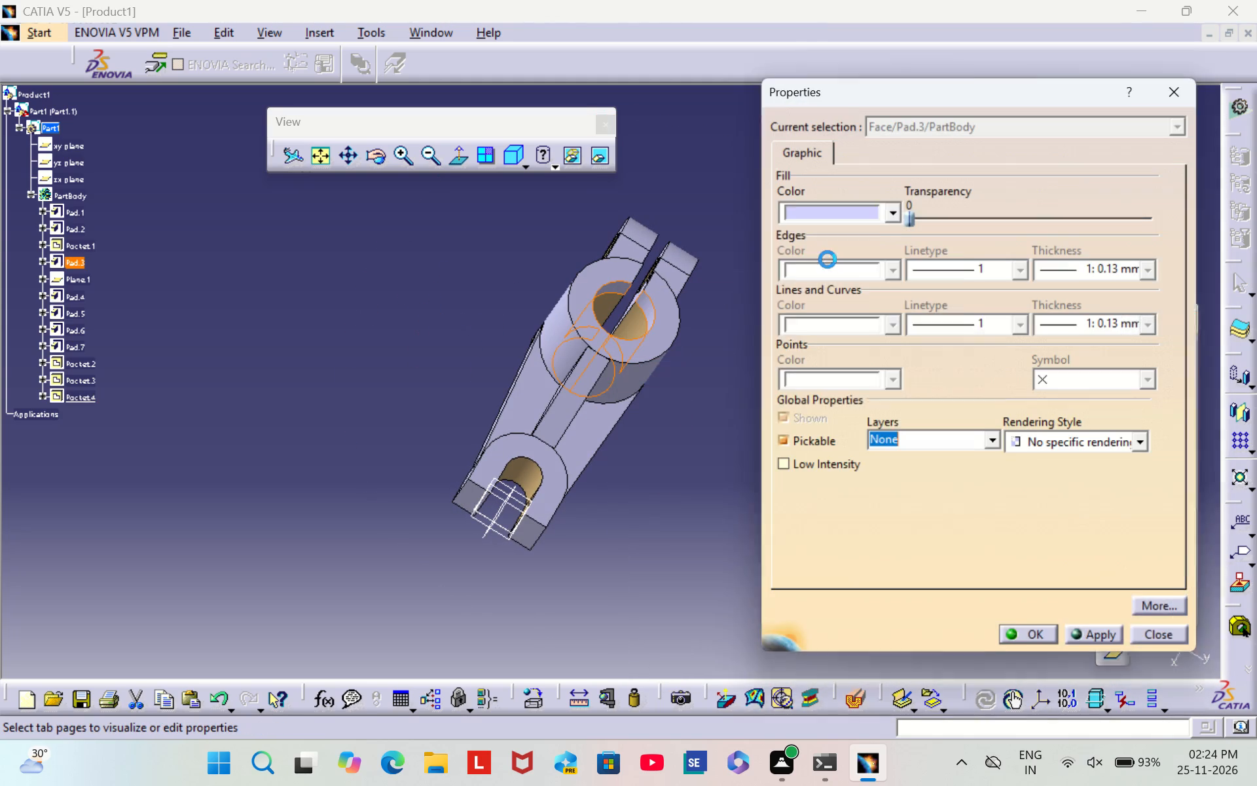
{"action": "left_click", "coordinate": [841, 208]}
{"action": "left_click", "coordinate": [839, 480]}
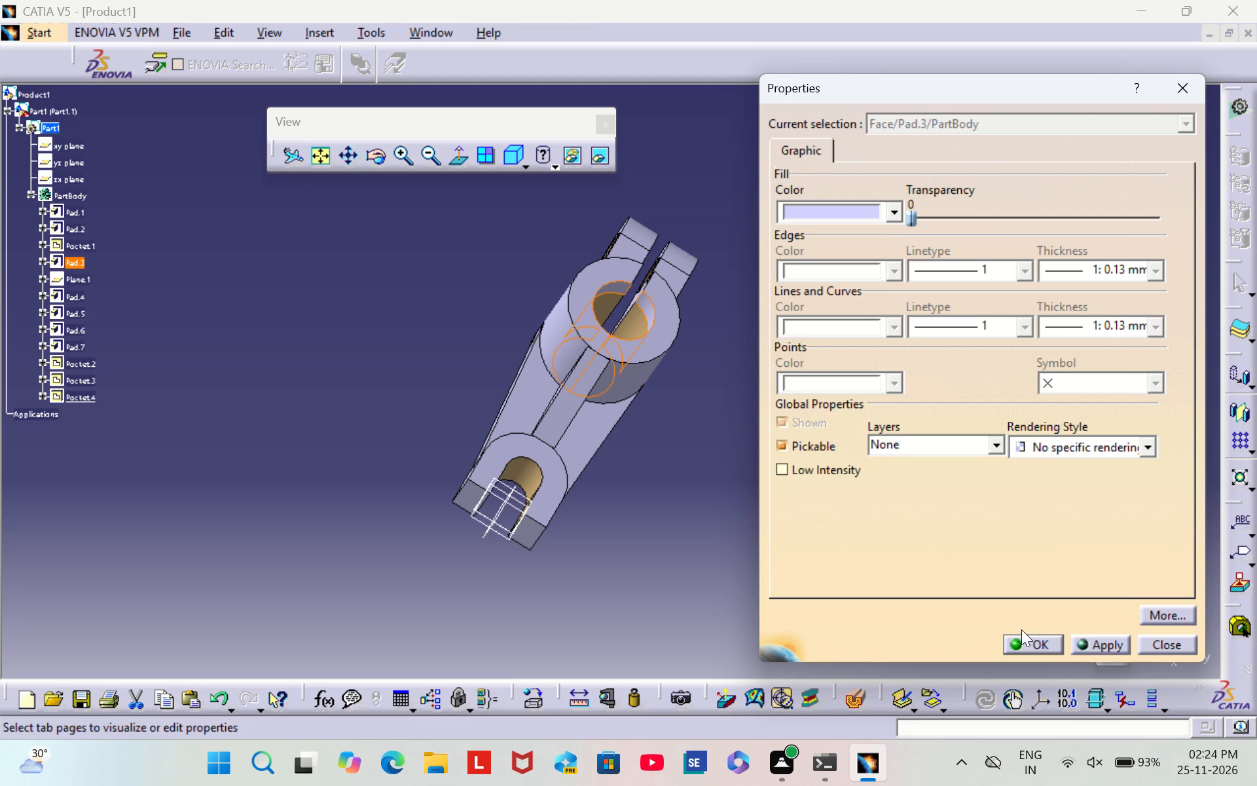
{"action": "left_click", "coordinate": [1025, 635]}
{"action": "left_click", "coordinate": [904, 433]}
Review Part1's mechanical, mass, graphic, product and colour management properties, checking whether its colour can be changed there.
{"action": "middle_click_drag", "start_coordinate": [884, 413], "coordinate": [721, 377]}
{"action": "scroll", "coordinate": [884, 413], "scroll_direction": "down", "scroll_amount": 1}
{"action": "right_click_drag", "start_coordinate": [884, 411], "coordinate": [721, 377]}
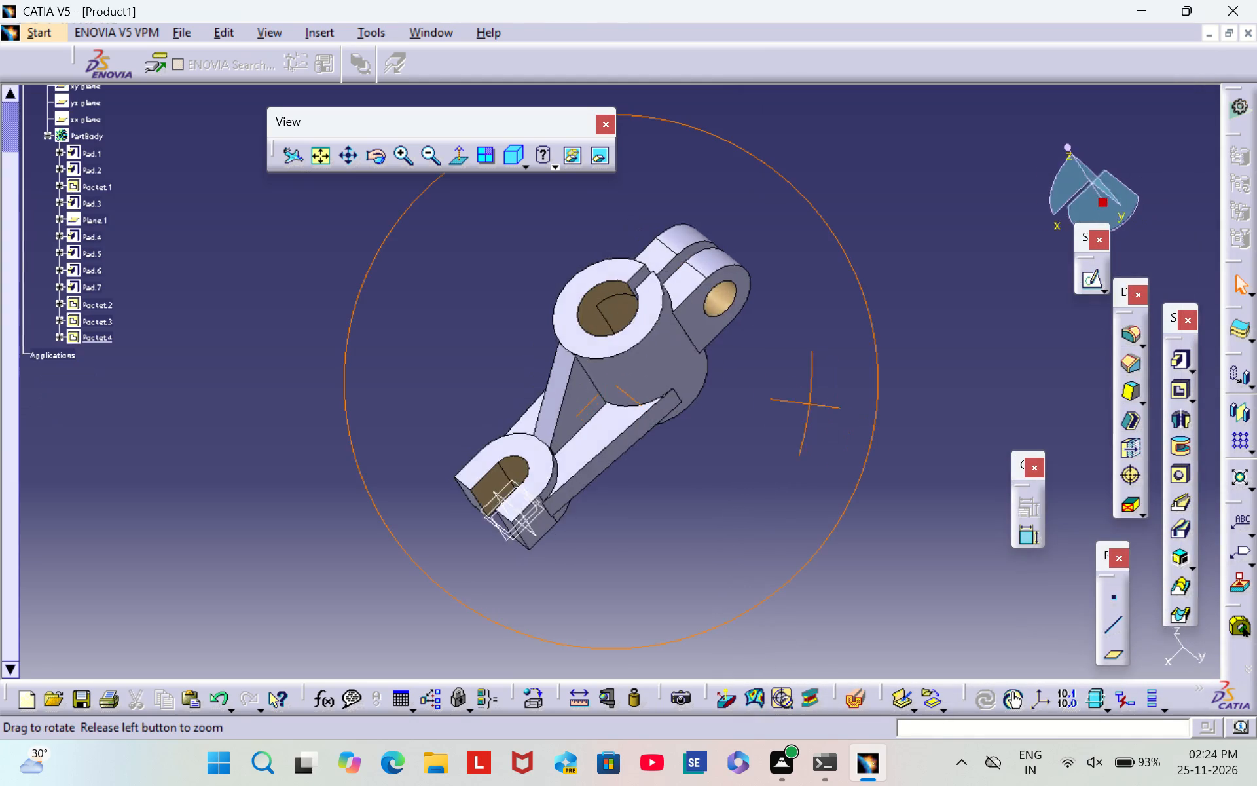
{"action": "middle_click_drag", "start_coordinate": [721, 377], "coordinate": [711, 368]}
{"action": "right_click_drag", "start_coordinate": [721, 377], "coordinate": [711, 368]}
{"action": "scroll", "coordinate": [139, 252], "scroll_direction": "up", "scroll_amount": 3}
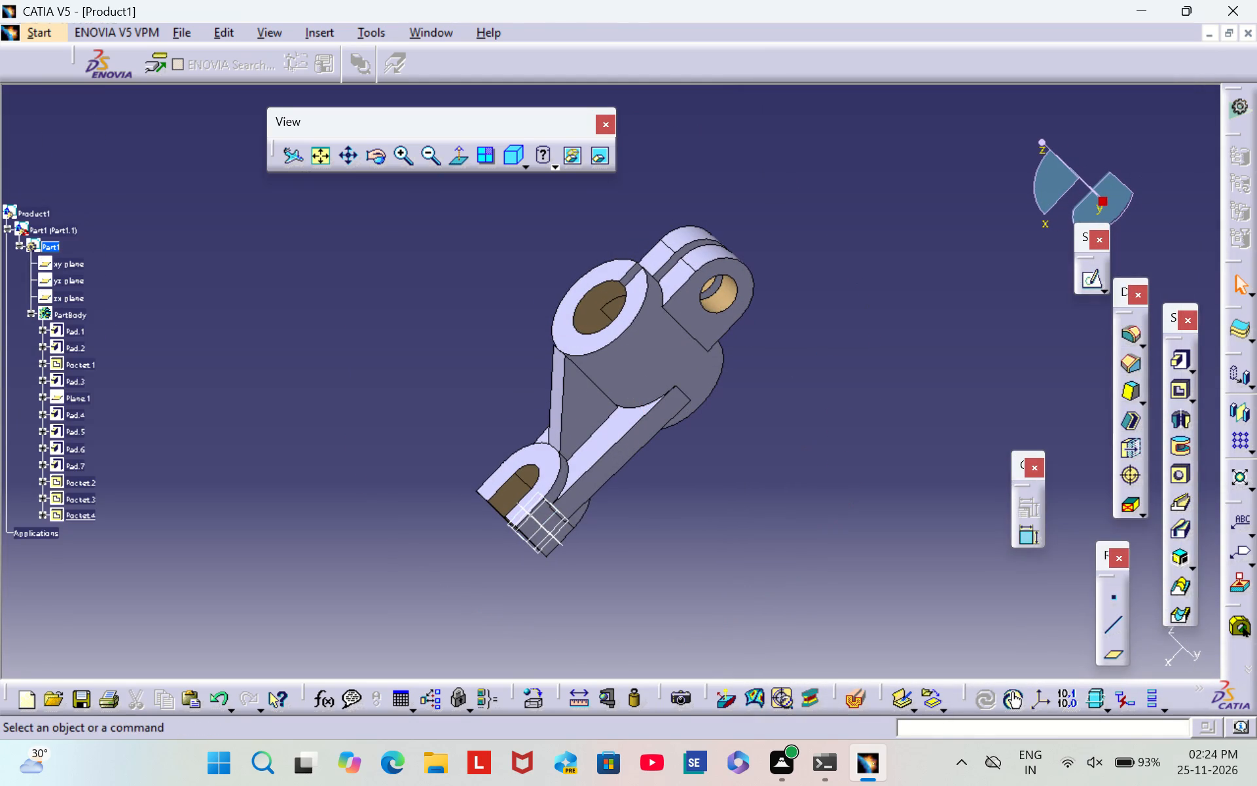
{"action": "right_click", "coordinate": [58, 245]}
{"action": "left_click", "coordinate": [175, 335]}
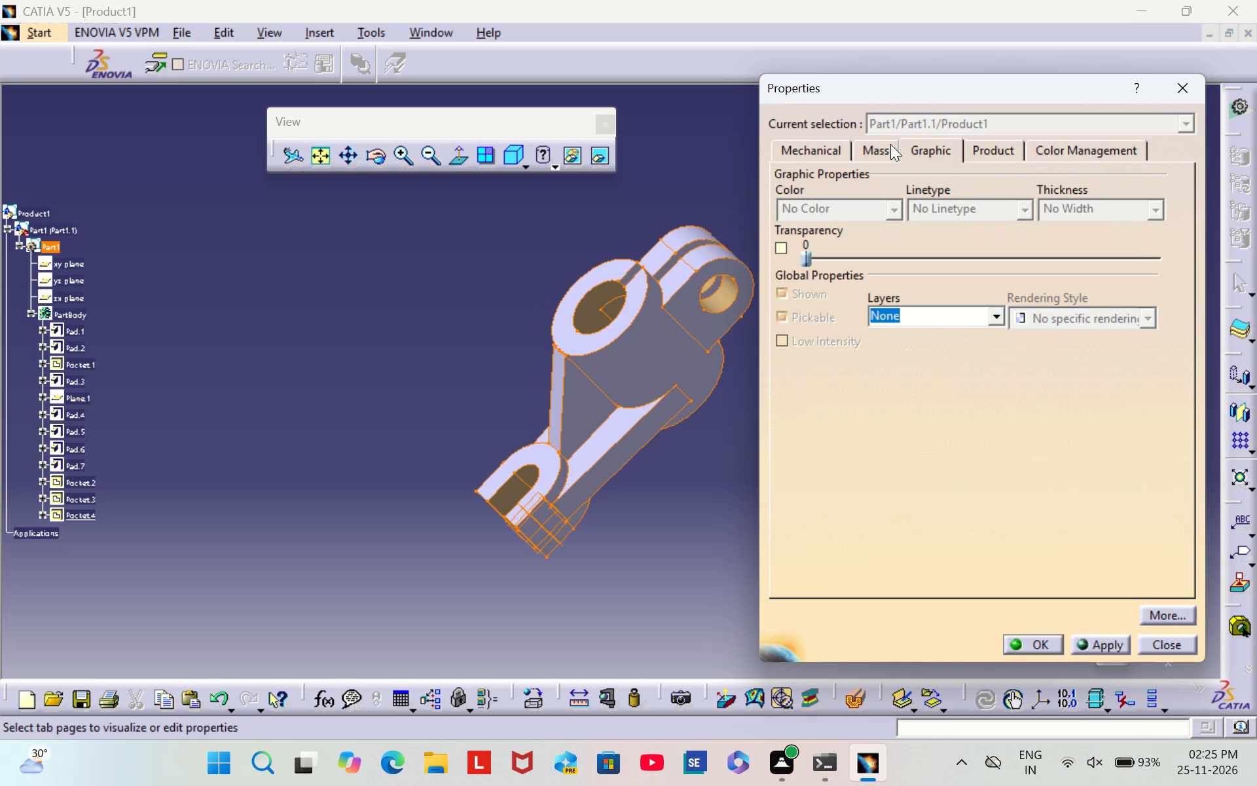
{"action": "left_click", "coordinate": [868, 147]}
{"action": "left_click", "coordinate": [933, 145]}
{"action": "left_click", "coordinate": [801, 141]}
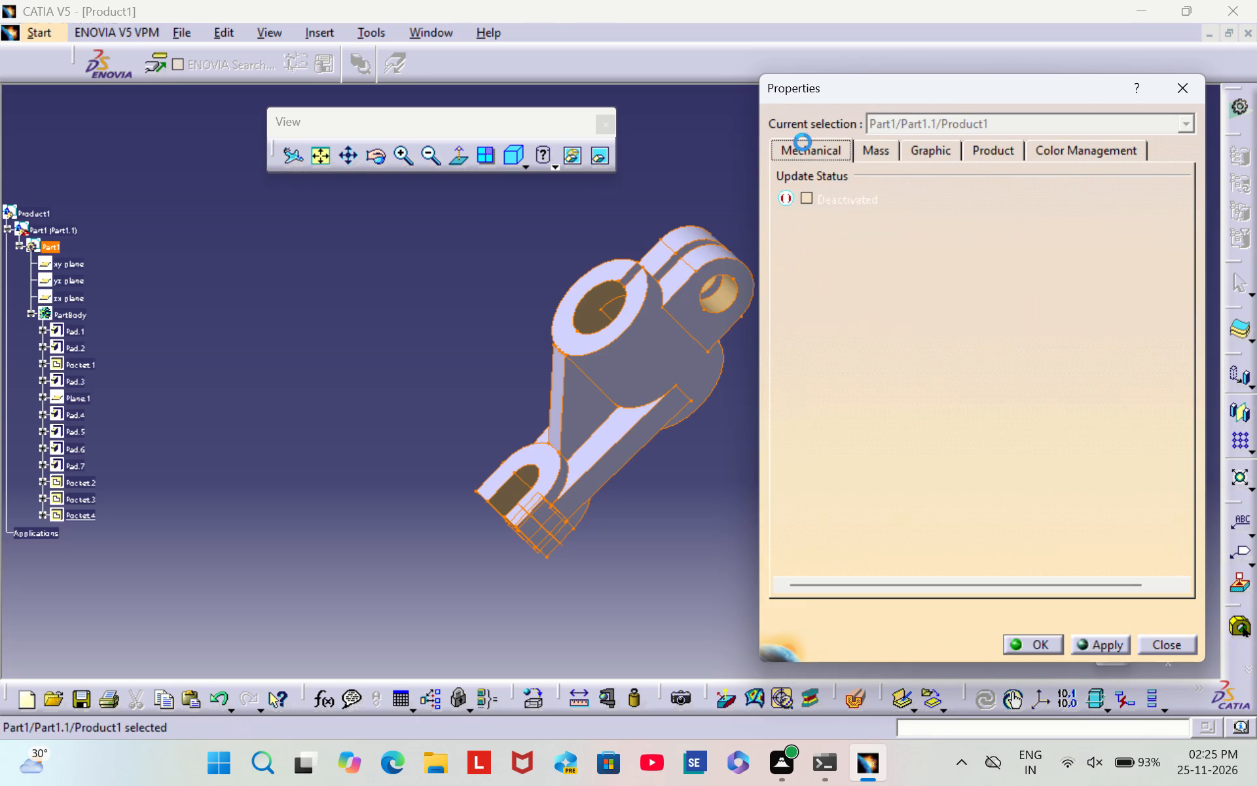
{"action": "left_click", "coordinate": [876, 151]}
{"action": "left_click", "coordinate": [939, 149]}
{"action": "left_click", "coordinate": [998, 149]}
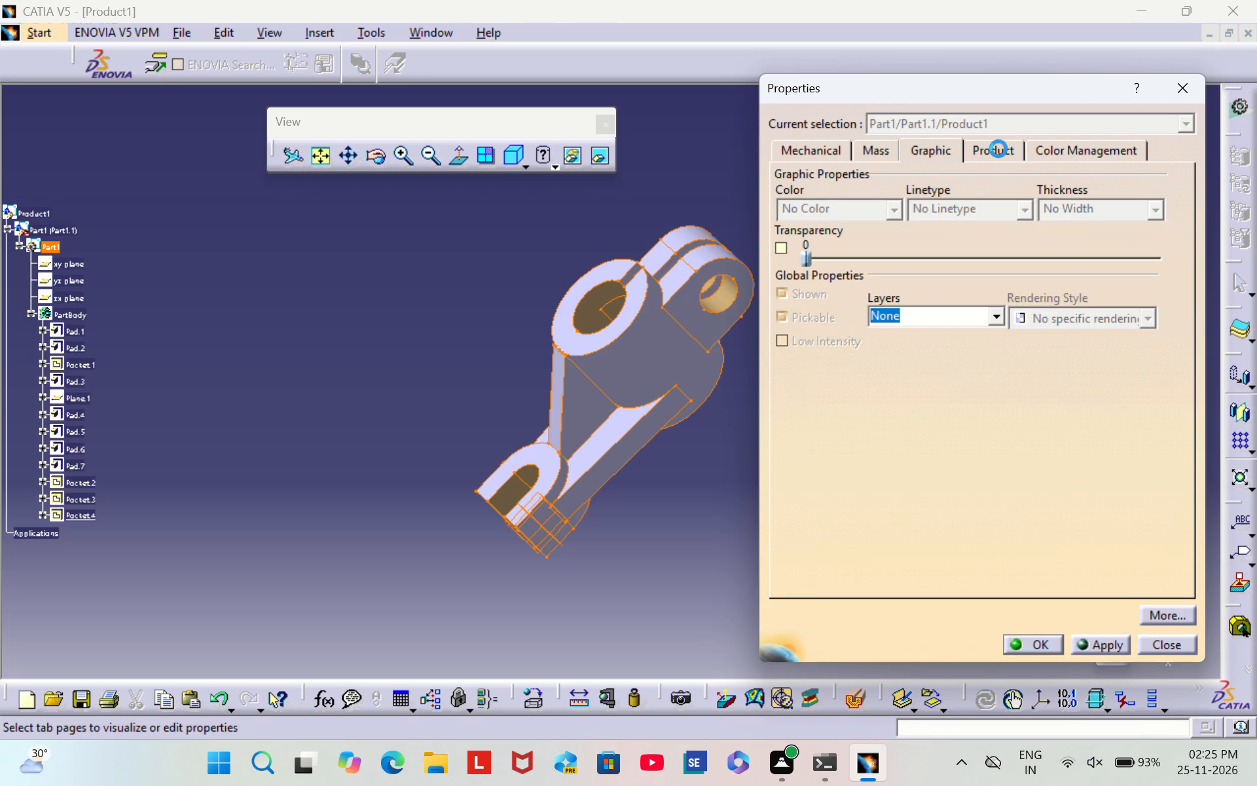
{"action": "left_click", "coordinate": [1052, 151]}
{"action": "left_click", "coordinate": [989, 144]}
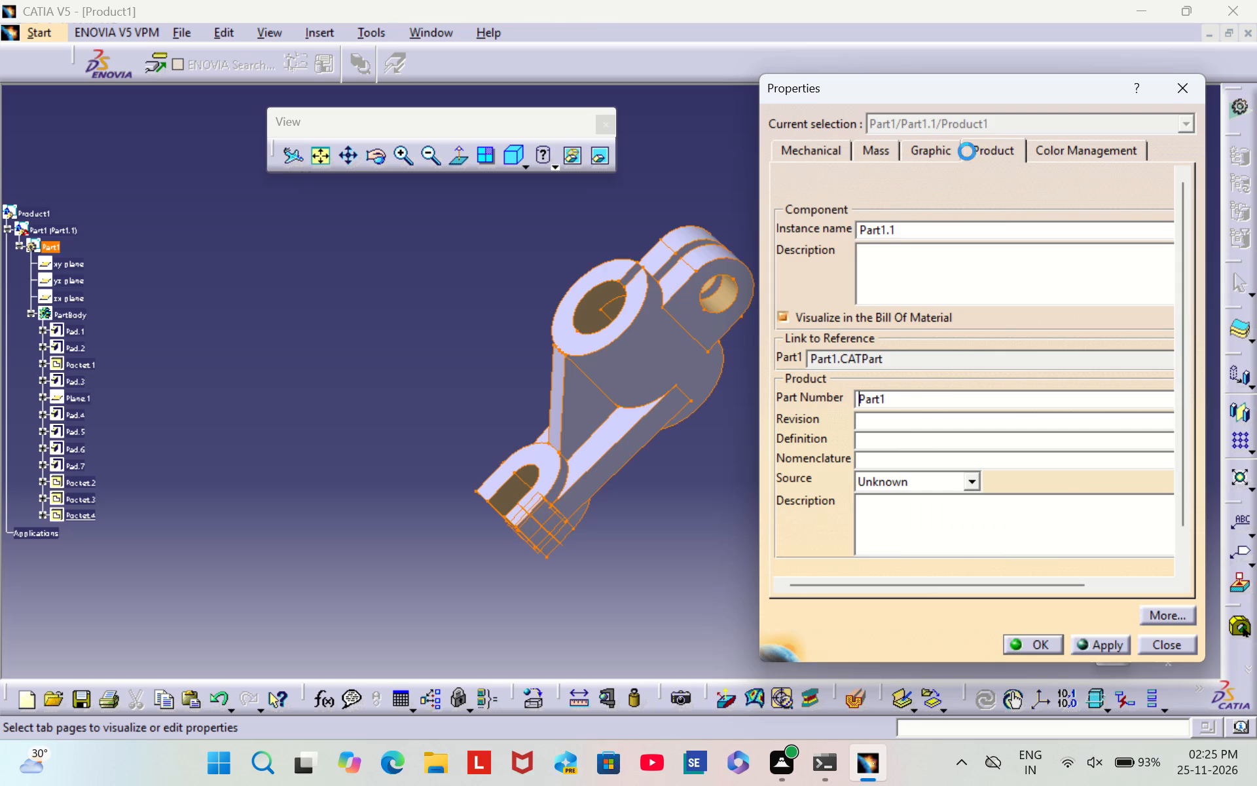
{"action": "left_click", "coordinate": [941, 152]}
{"action": "left_click", "coordinate": [391, 238]}
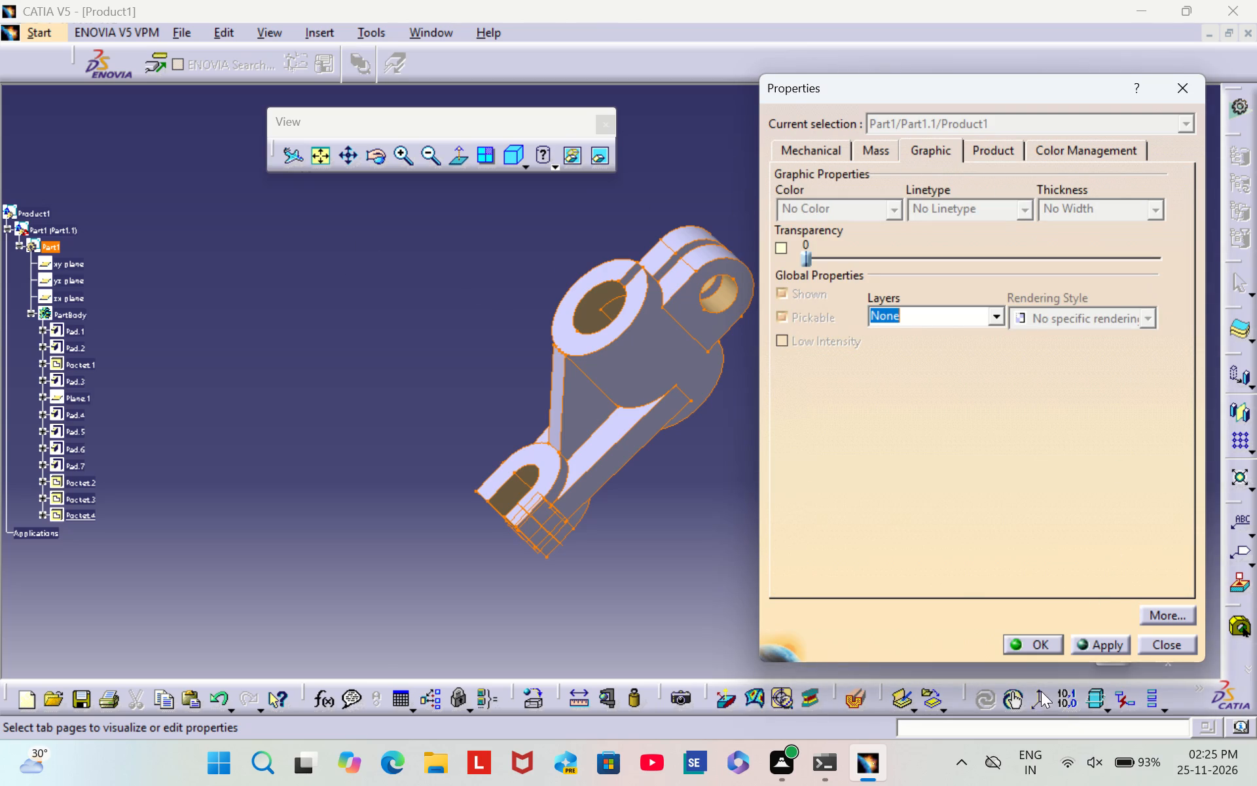
{"action": "left_click", "coordinate": [1090, 635]}
{"action": "left_click", "coordinate": [867, 211]}
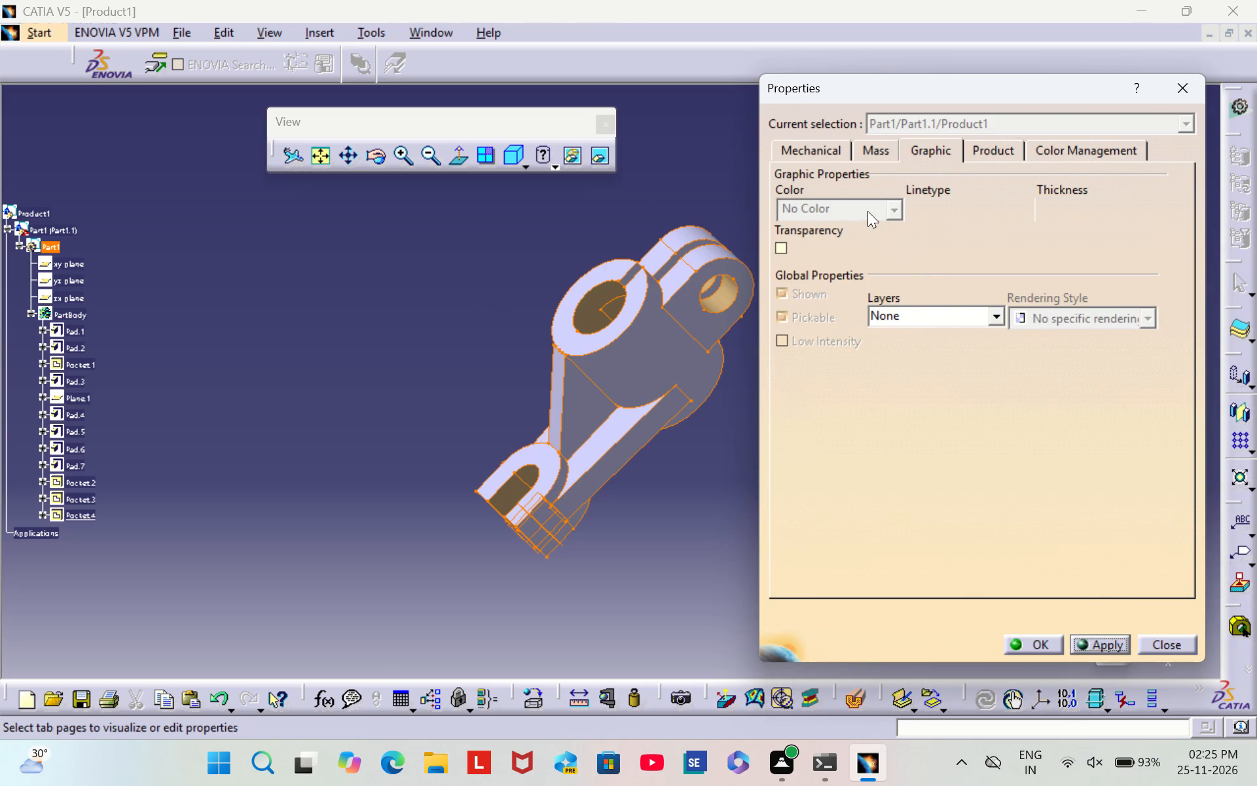
{"action": "left_click", "coordinate": [1174, 96]}
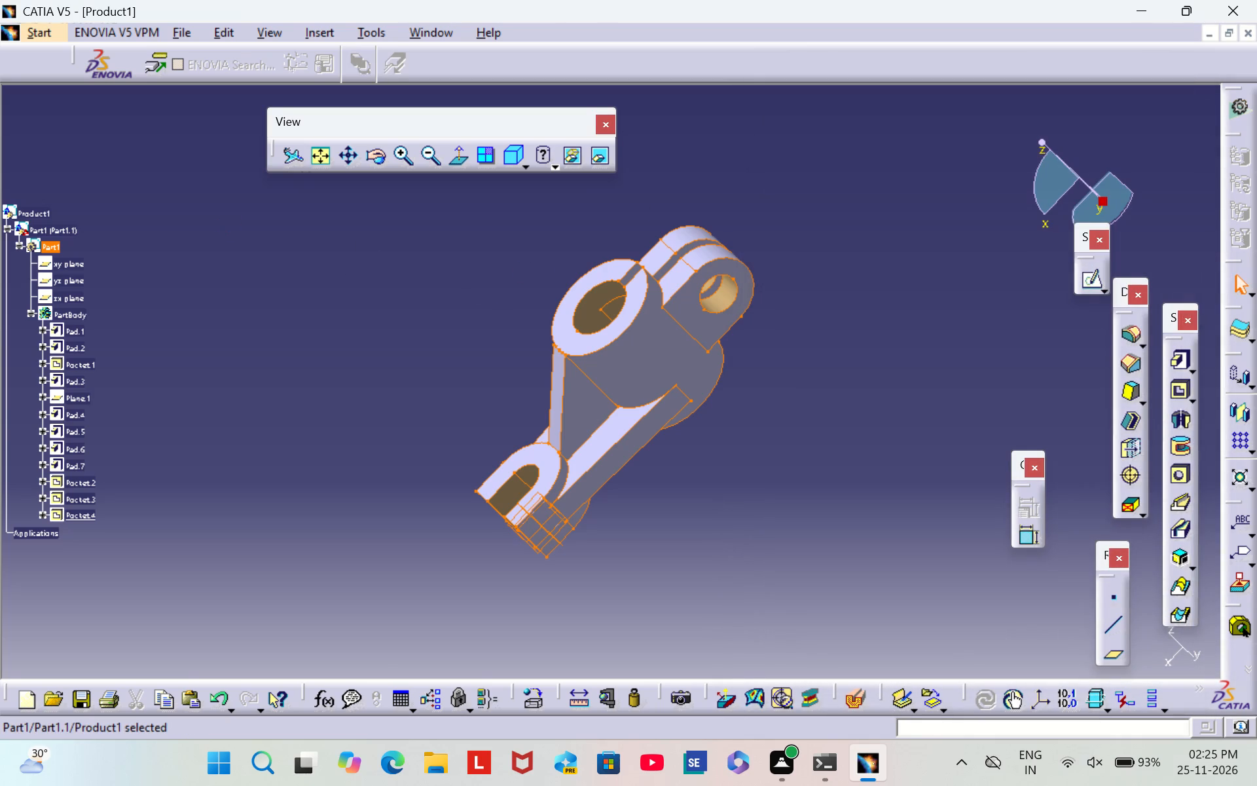
Set the graphic colour of the Part1.1 instance in Product1 to dark red.
{"action": "right_click", "coordinate": [65, 227]}
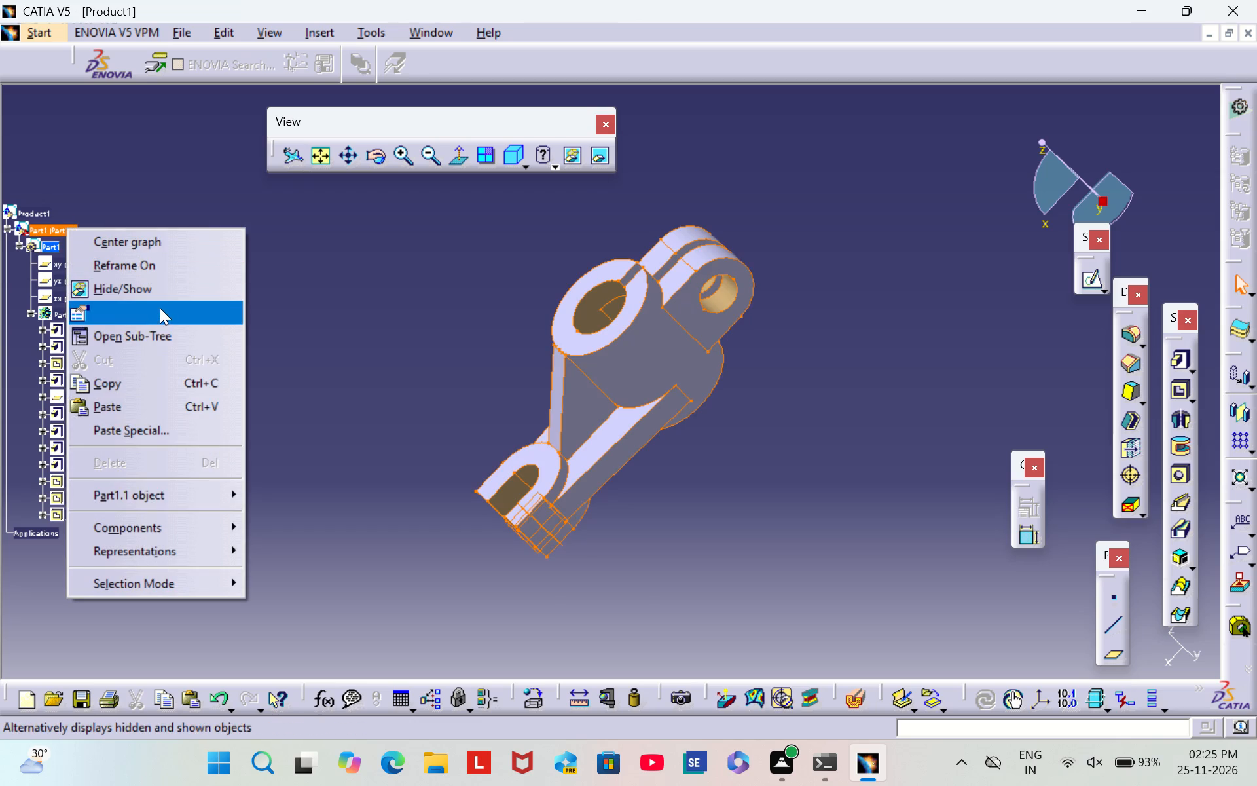
{"action": "left_click", "coordinate": [160, 309]}
{"action": "left_click", "coordinate": [856, 210]}
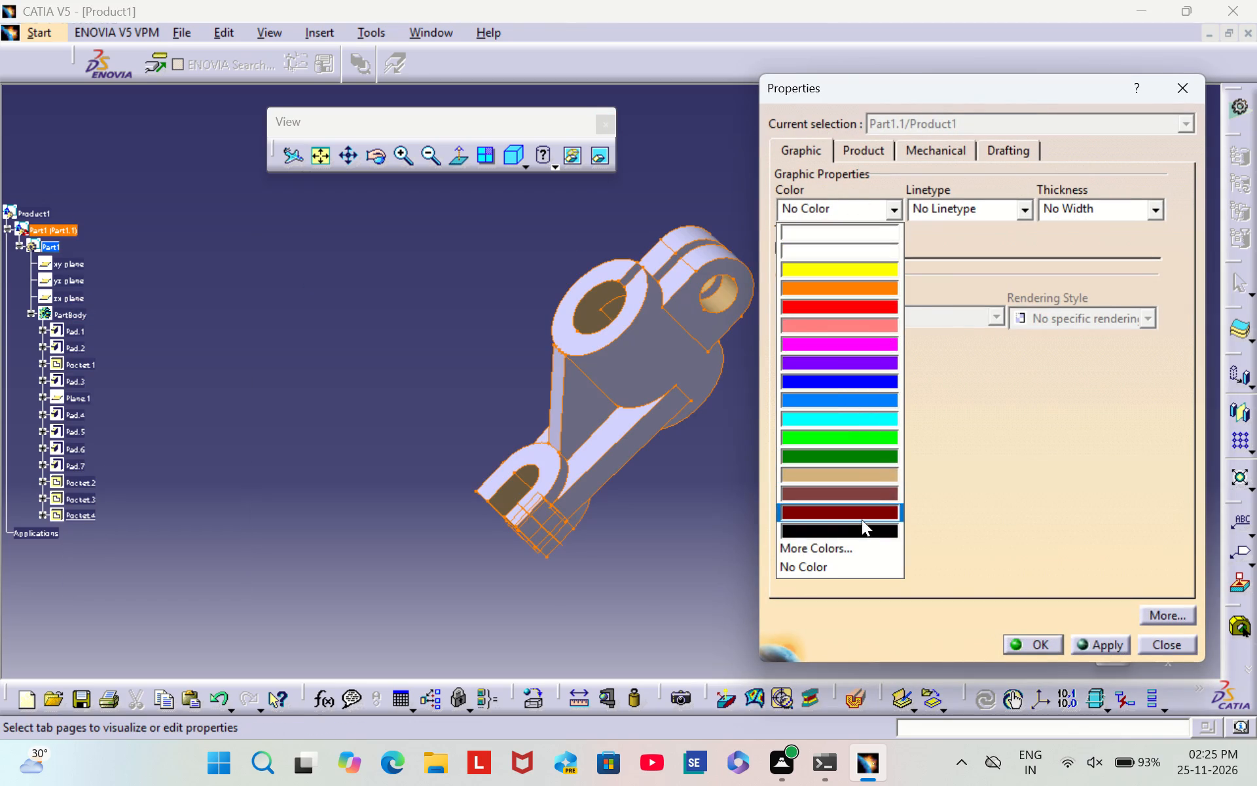
{"action": "left_click", "coordinate": [862, 519]}
{"action": "left_click", "coordinate": [1031, 641]}
{"action": "left_click", "coordinate": [956, 509]}
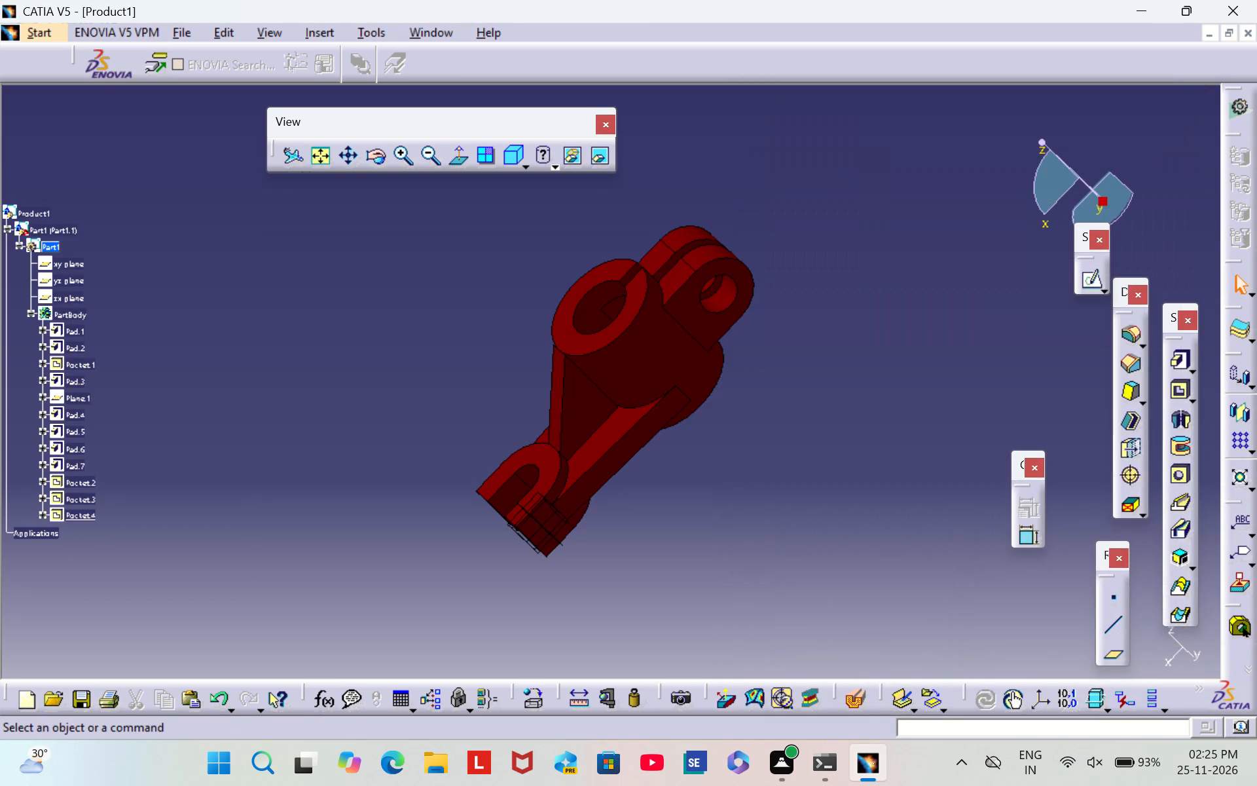
Check the recoloured part from several angles and set it to the standard isometric view.
{"action": "scroll", "coordinate": [337, 426], "scroll_direction": "down", "scroll_amount": 1}
{"action": "middle_click_drag", "start_coordinate": [337, 426], "coordinate": [560, 333]}
{"action": "right_click_drag", "start_coordinate": [337, 424], "coordinate": [560, 333]}
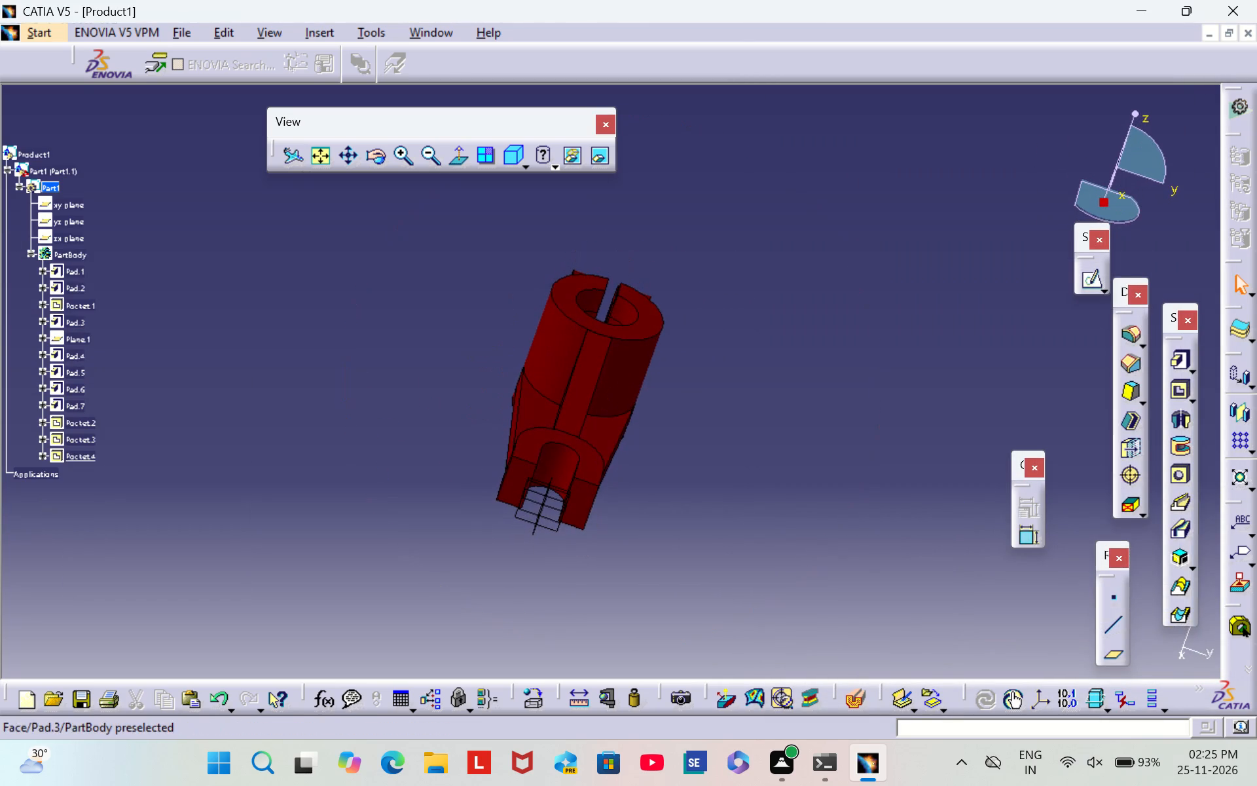
{"action": "middle_click_drag", "start_coordinate": [783, 356], "coordinate": [508, 337]}
{"action": "right_click_drag", "start_coordinate": [784, 360], "coordinate": [508, 337]}
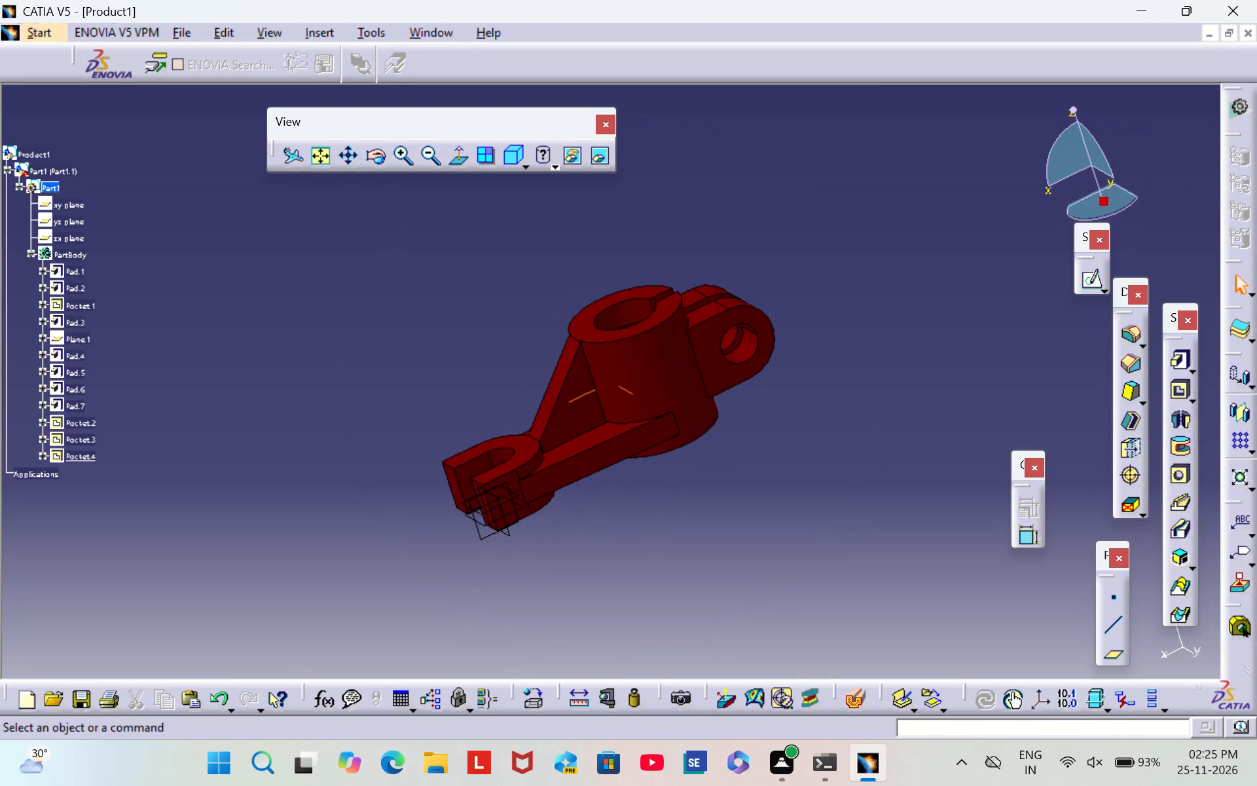
{"action": "left_click", "coordinate": [513, 157]}
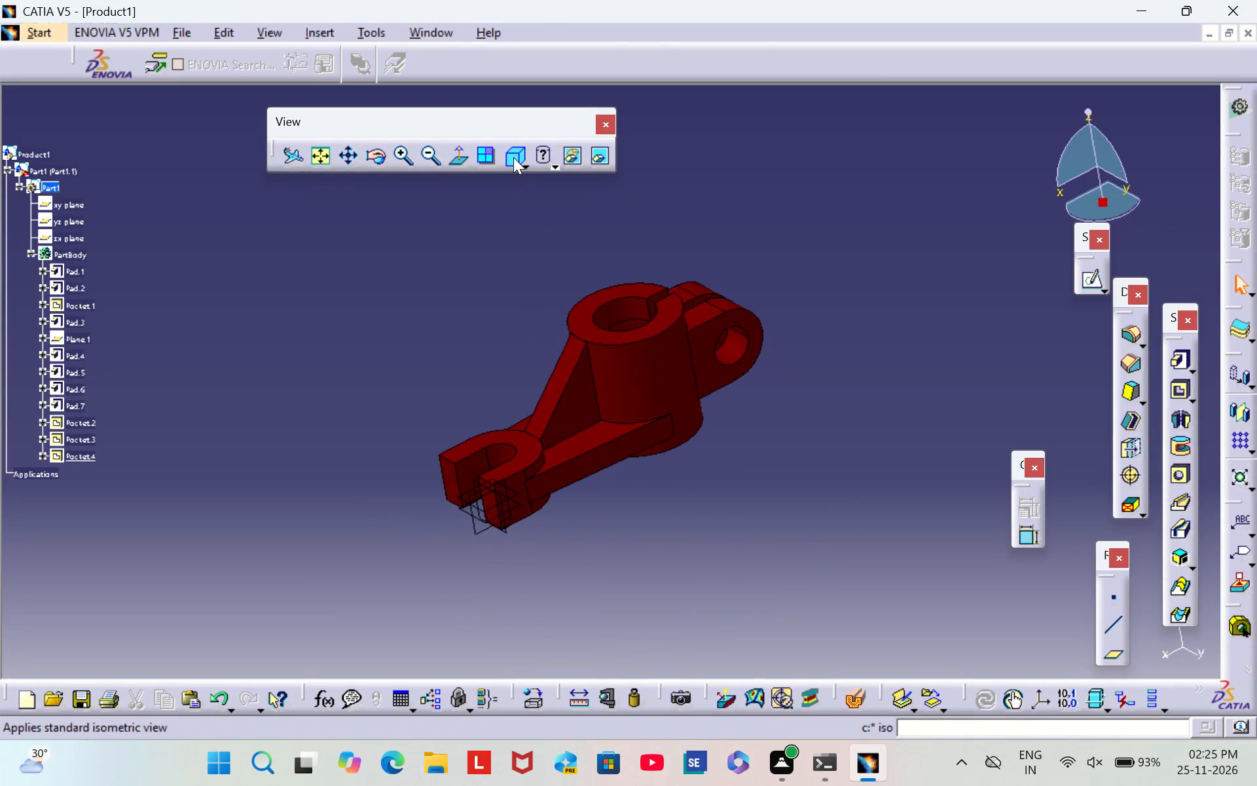
Save the part to the Desktop as a CATPart named PART 9, accepting the update of its session links.
{"action": "left_click", "coordinate": [82, 703]}
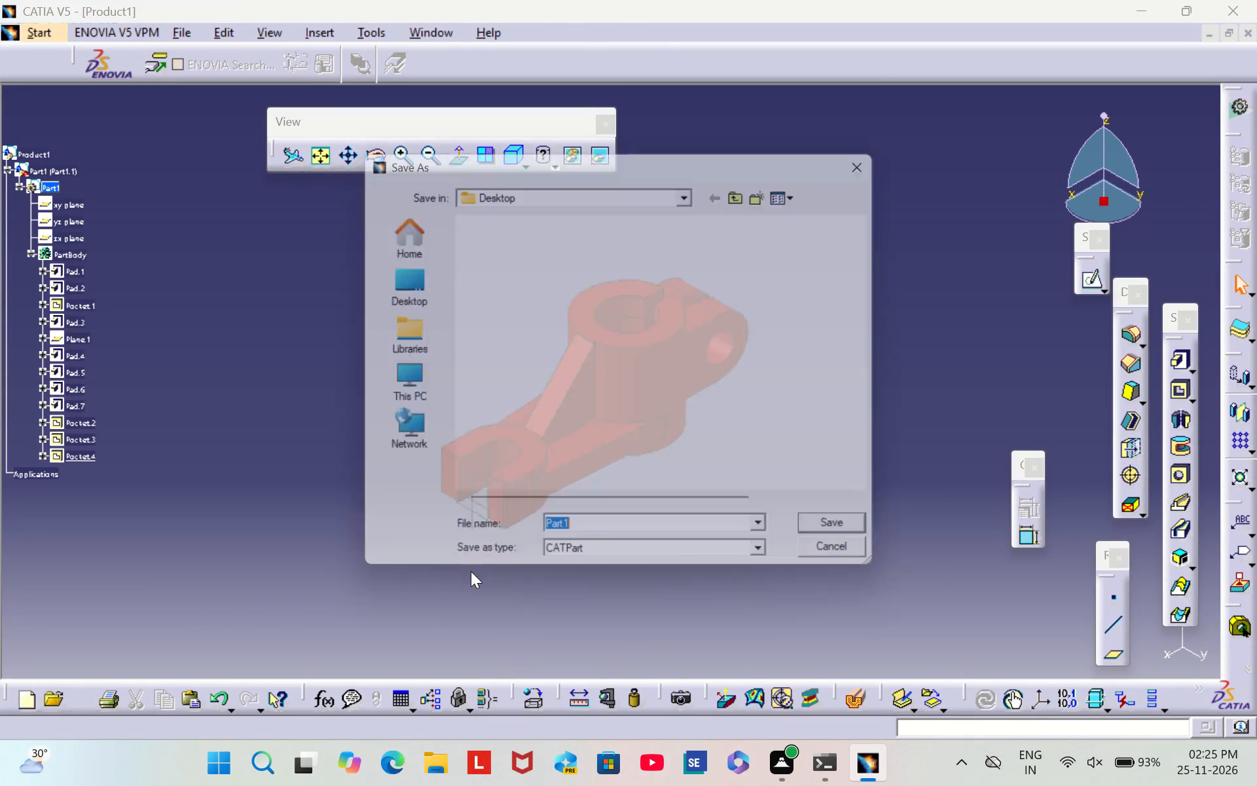
{"action": "key", "text": "BackSpace"}
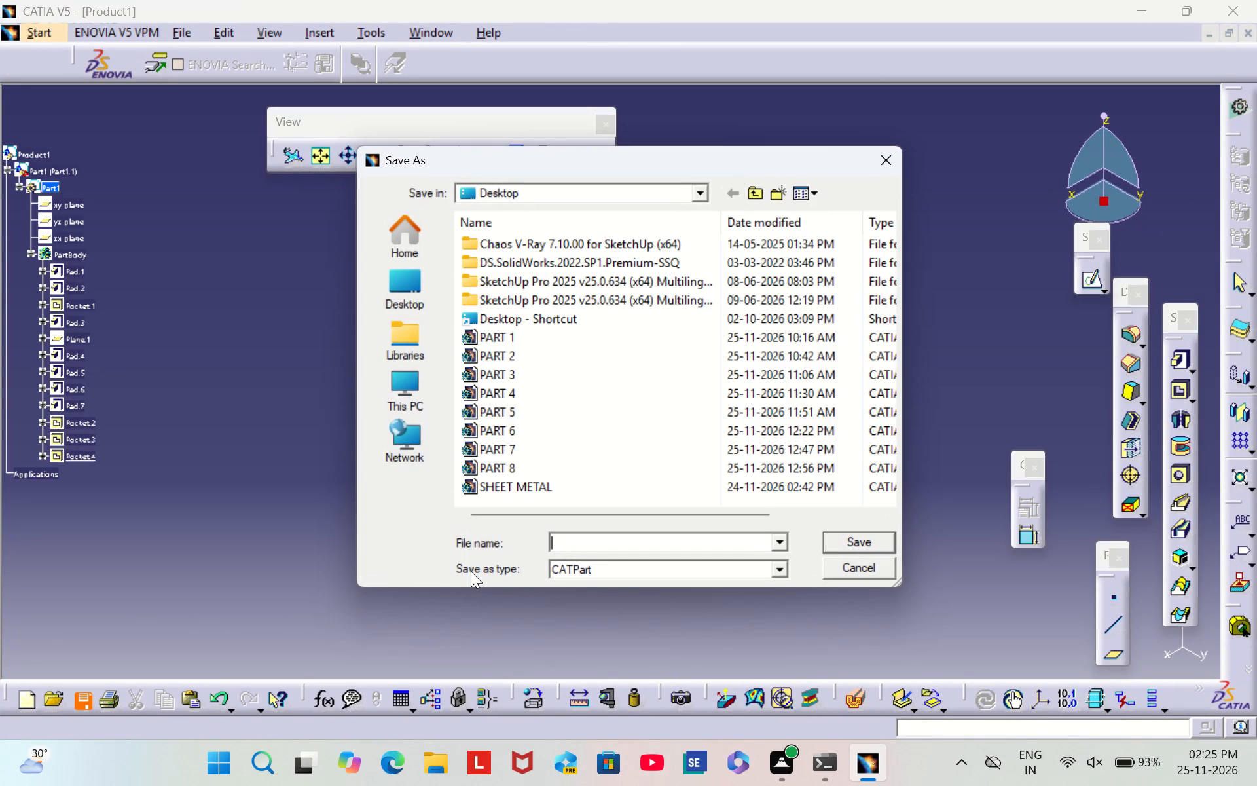
{"action": "type", "text": "PART"}
{"action": "key", "text": "space"}
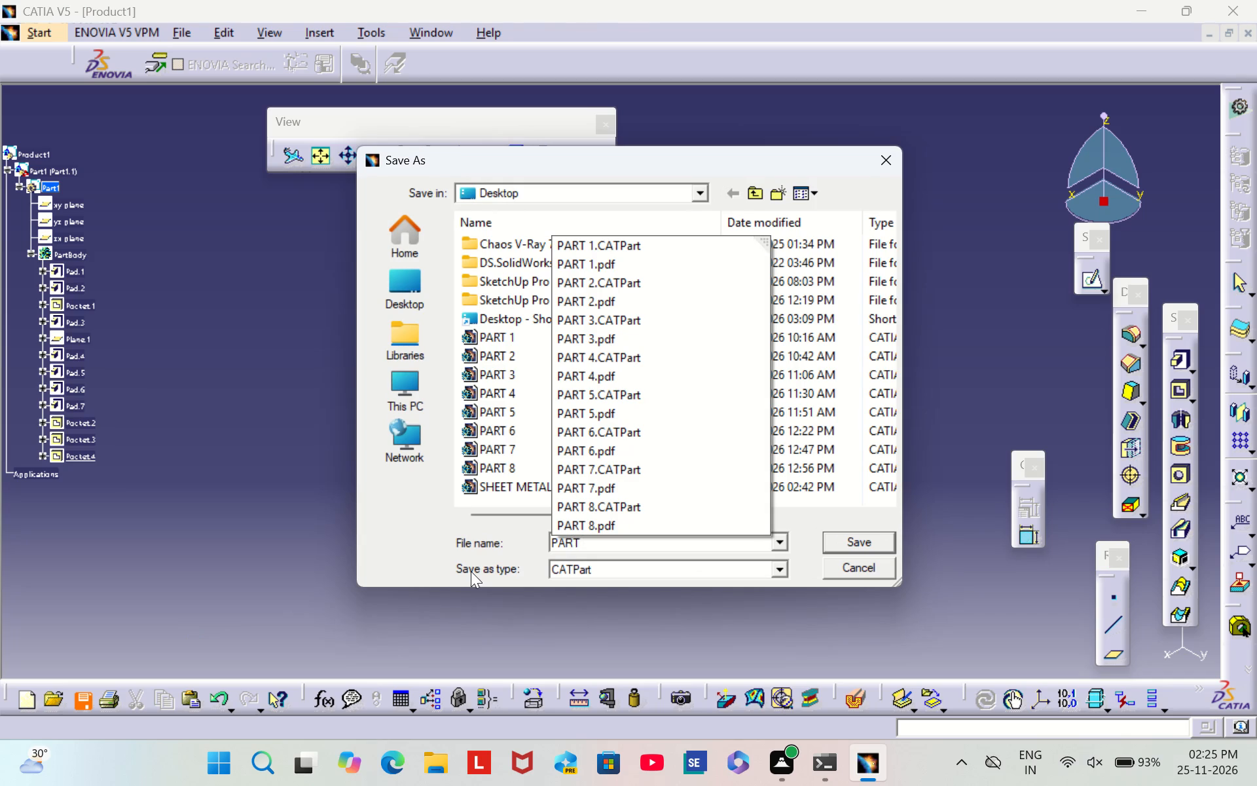
{"action": "key", "text": "9"}
{"action": "key", "text": "Return"}
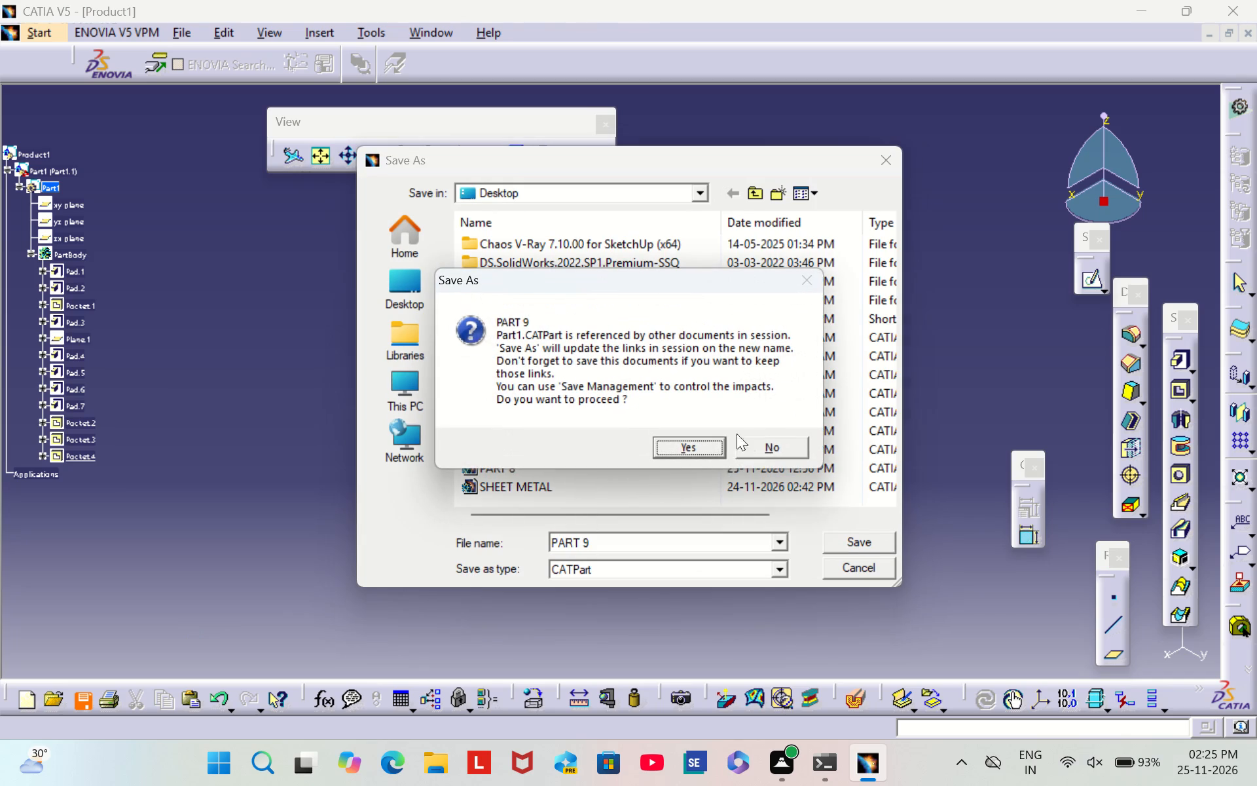
{"action": "left_click", "coordinate": [678, 450]}
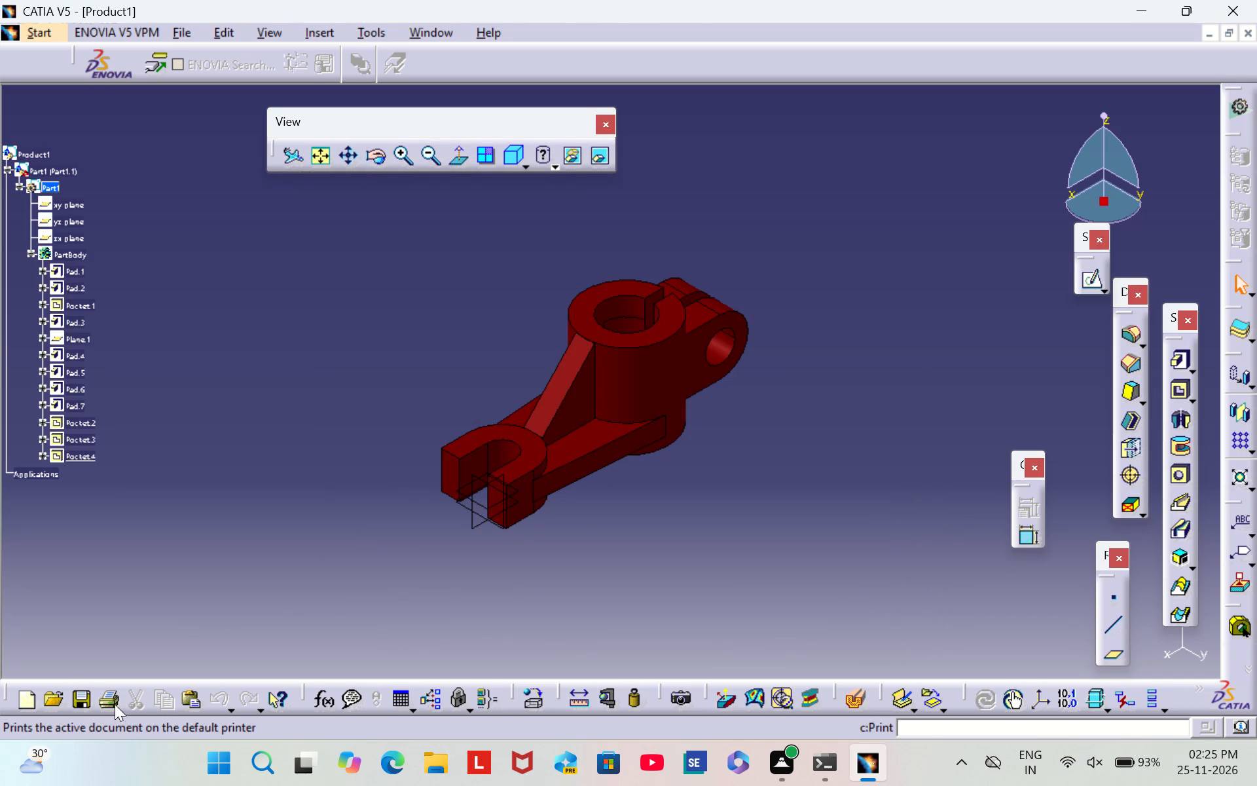
Print the isometric view of the part to a Desktop file named PART 9.
{"action": "left_click", "coordinate": [111, 702]}
{"action": "type", "text": "PART"}
{"action": "key", "text": "space"}
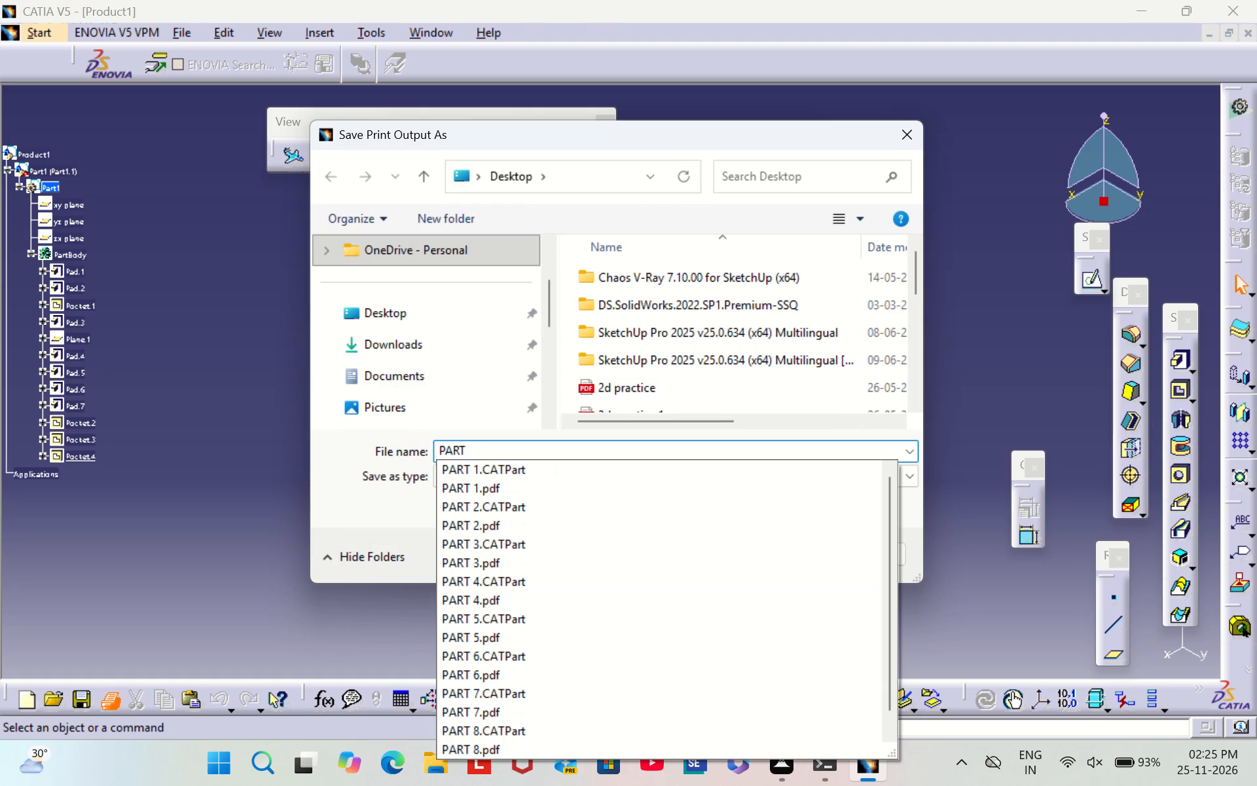
{"action": "key", "text": "9"}
{"action": "key", "text": "Return"}
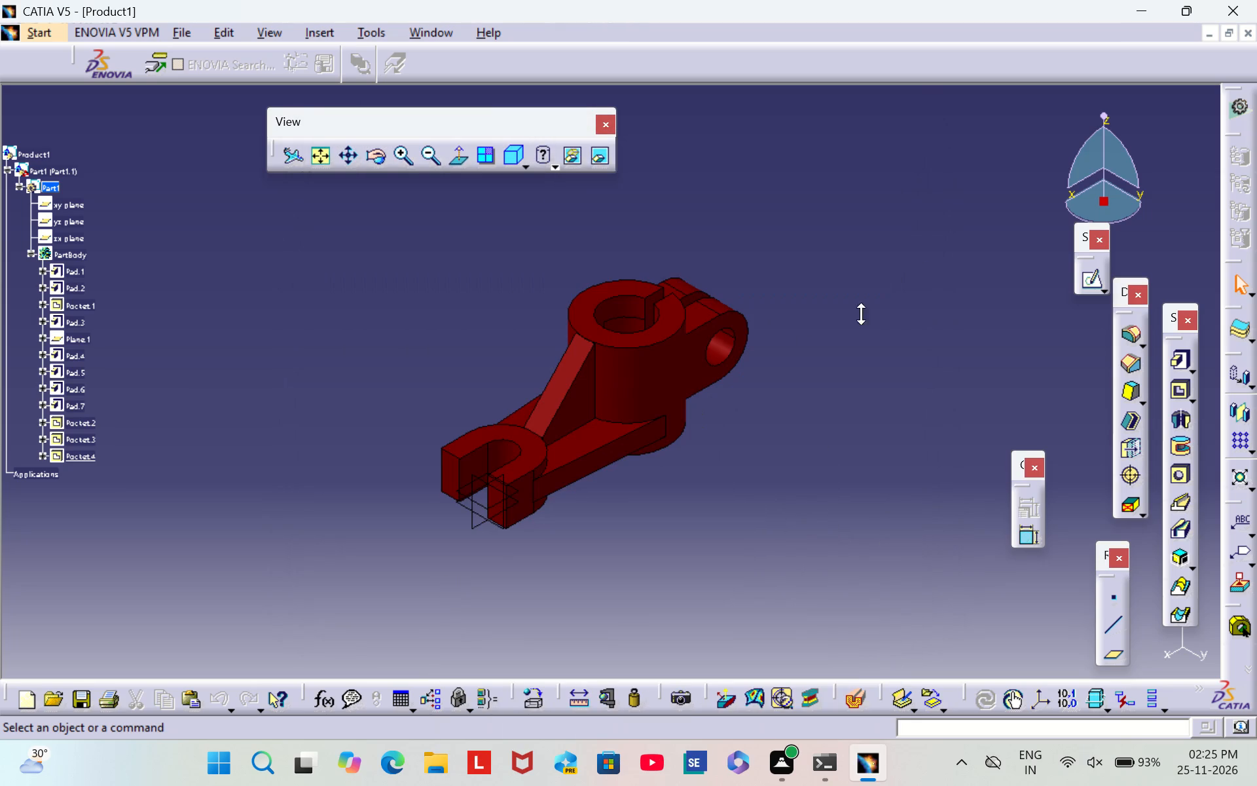
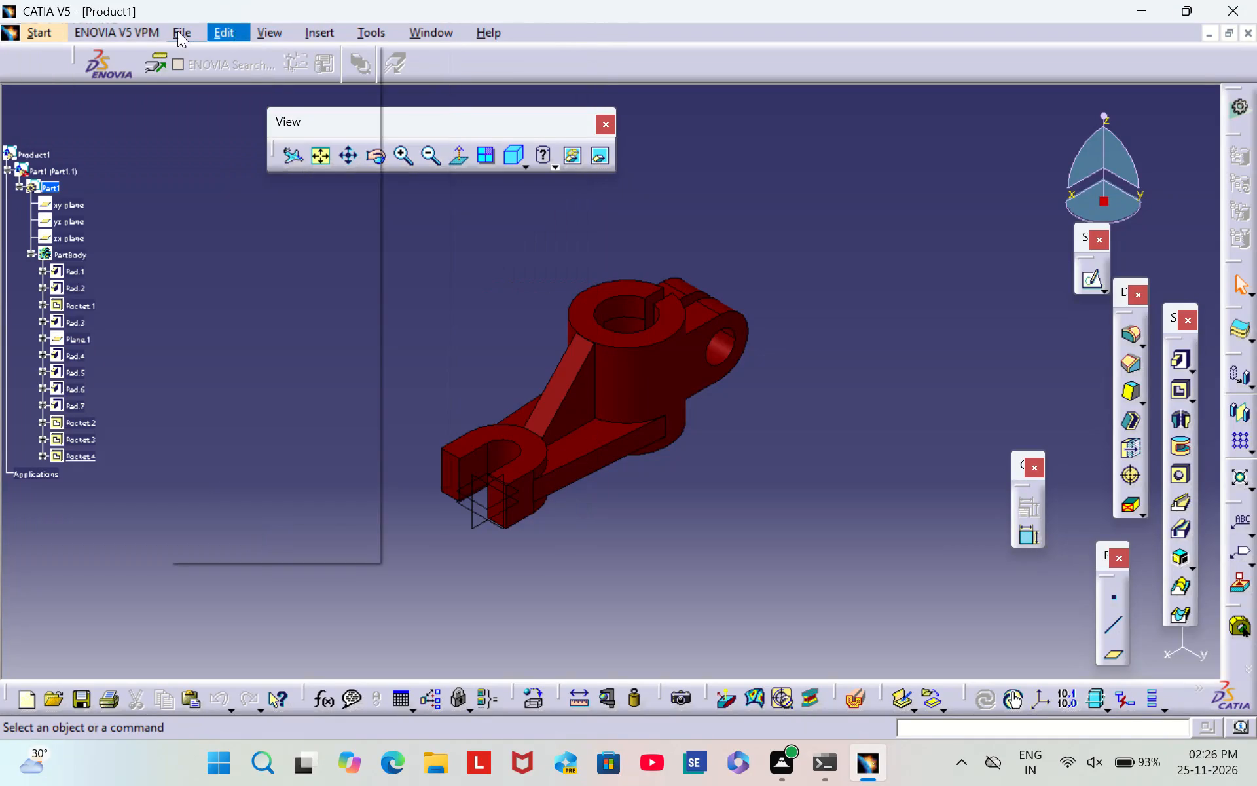
Create a new part in the Part Design workbench, keeping the default part name and hybrid design enabled.
{"action": "left_click", "coordinate": [54, 75]}
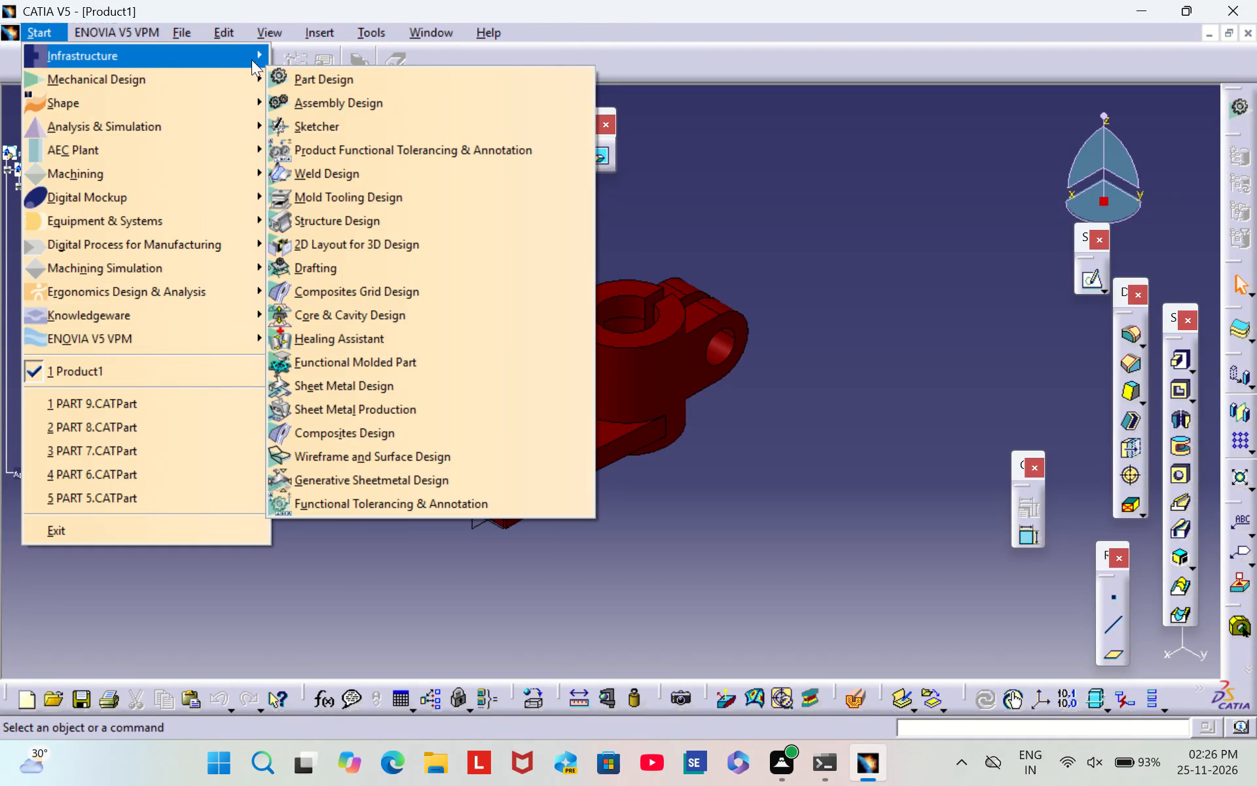
{"action": "left_click", "coordinate": [338, 80]}
{"action": "left_click", "coordinate": [56, 35]}
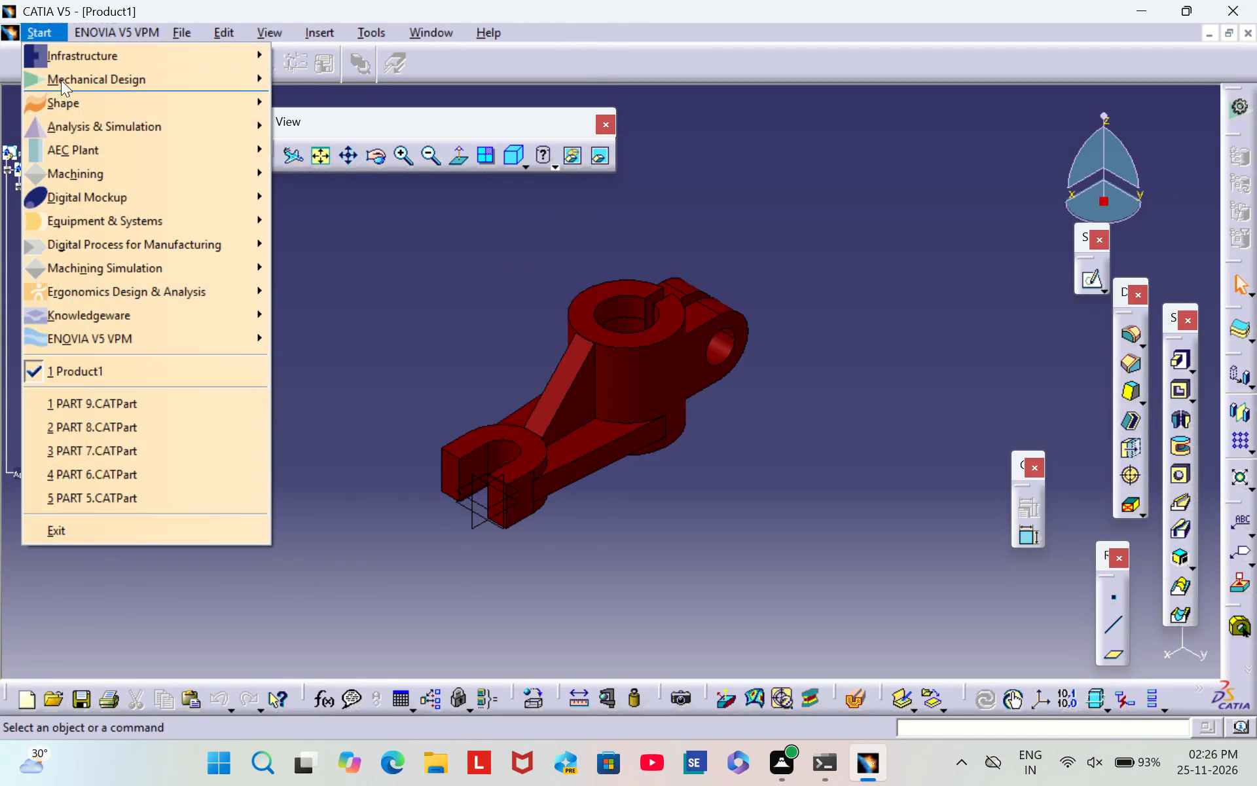
{"action": "left_click", "coordinate": [61, 79]}
{"action": "left_click", "coordinate": [304, 69]}
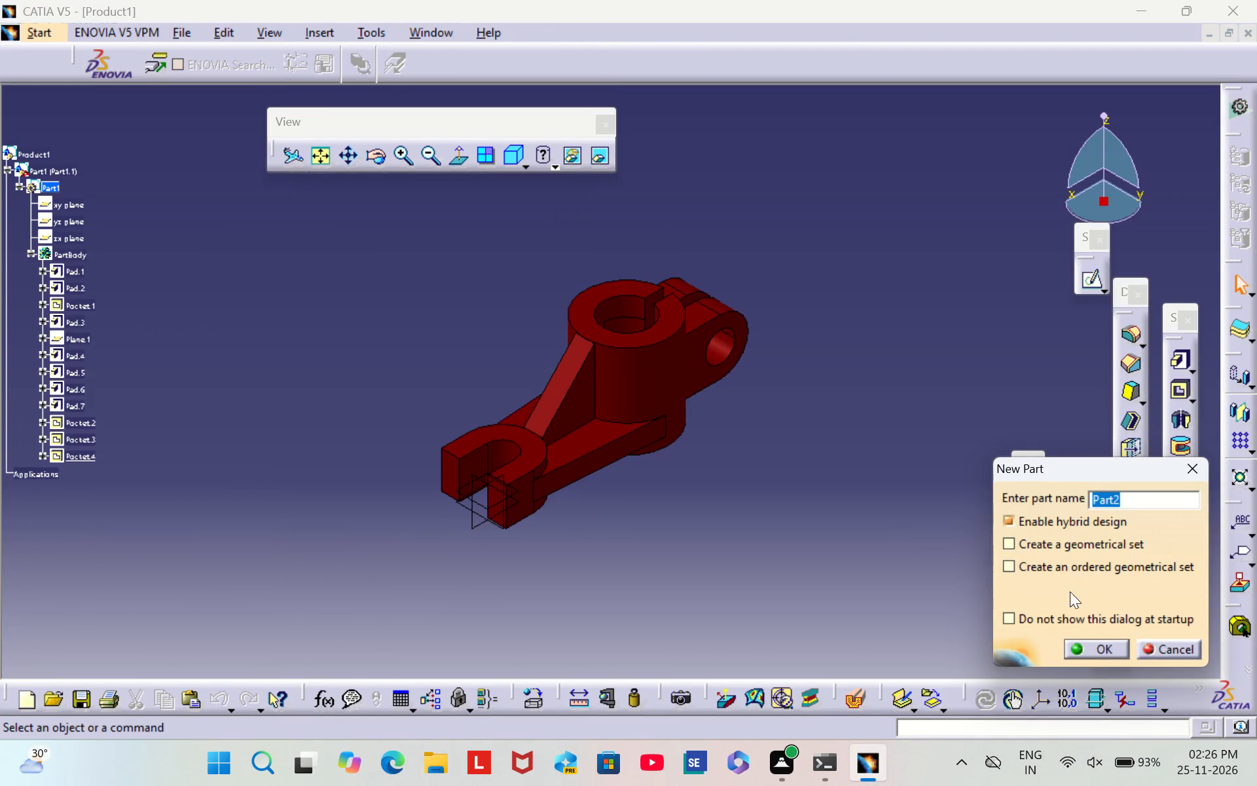
{"action": "left_click", "coordinate": [1095, 651]}
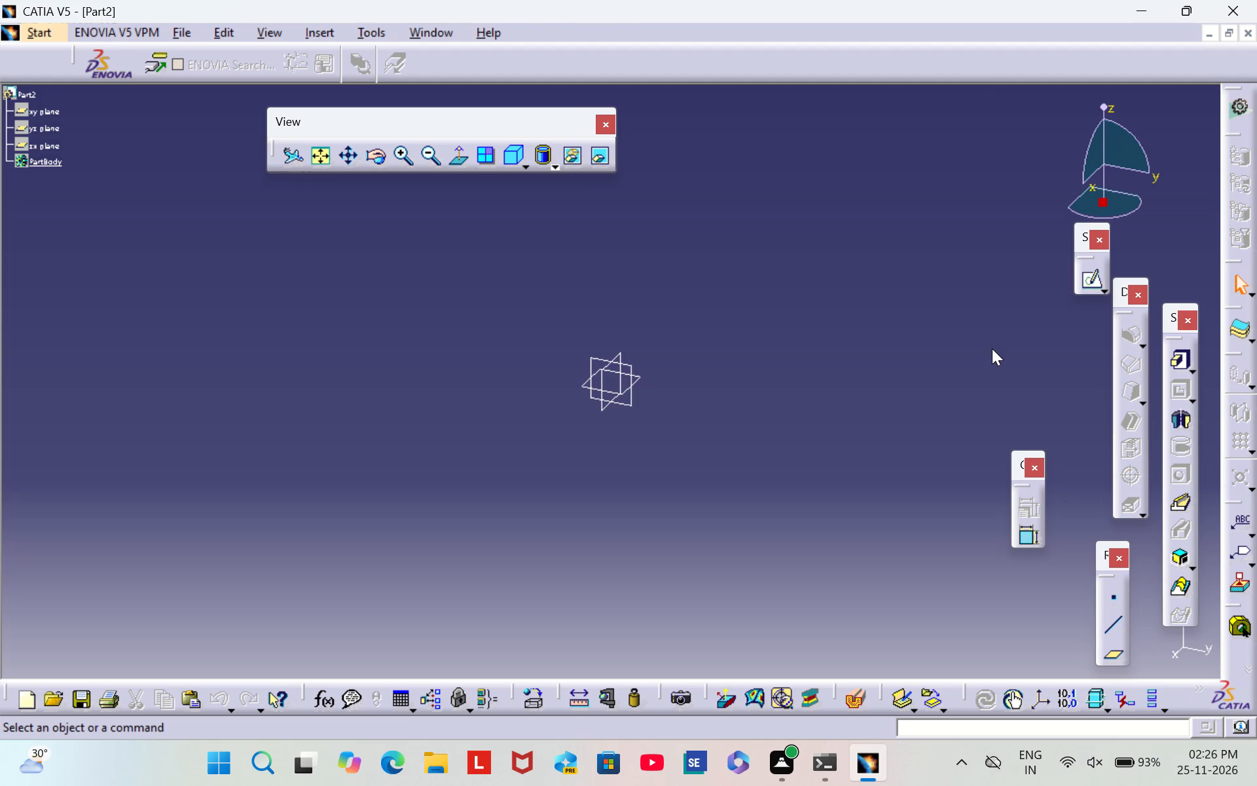